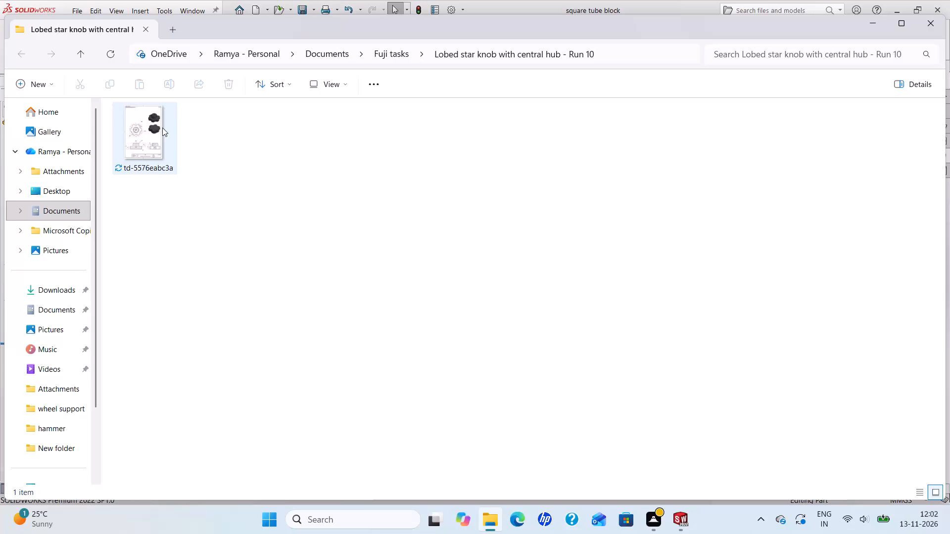
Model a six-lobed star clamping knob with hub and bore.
Open the reference drawing image from the Lobed star knob with central hub folder and close the folder window.
{"action": "double_click", "coordinate": [149, 125]}
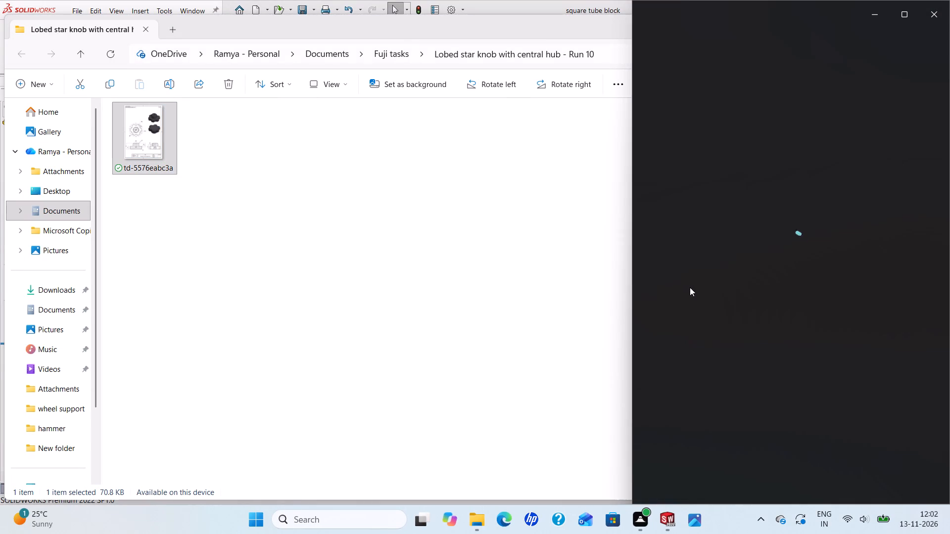
{"action": "left_click", "coordinate": [499, 260]}
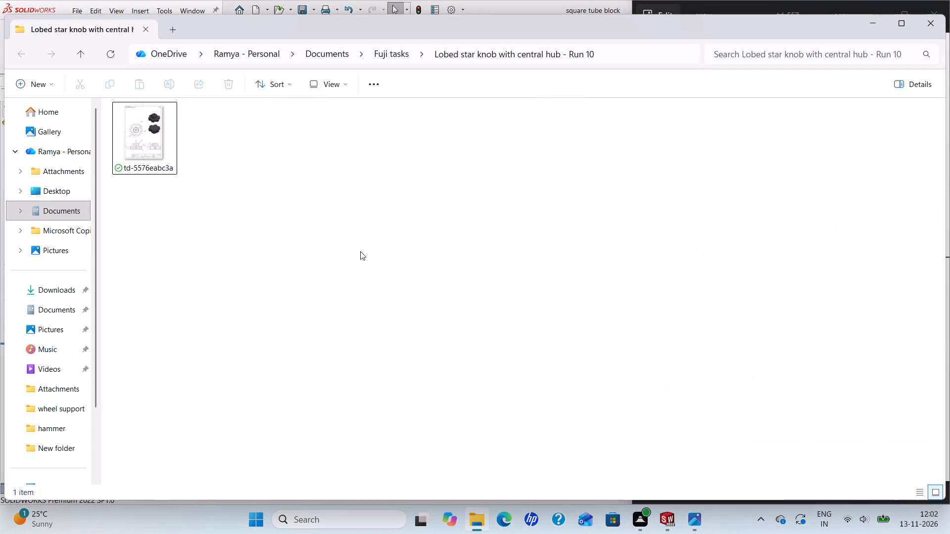
{"action": "left_click", "coordinate": [931, 22]}
Switch to SOLIDWORKS and create a new part document.
{"action": "left_click", "coordinate": [204, 214]}
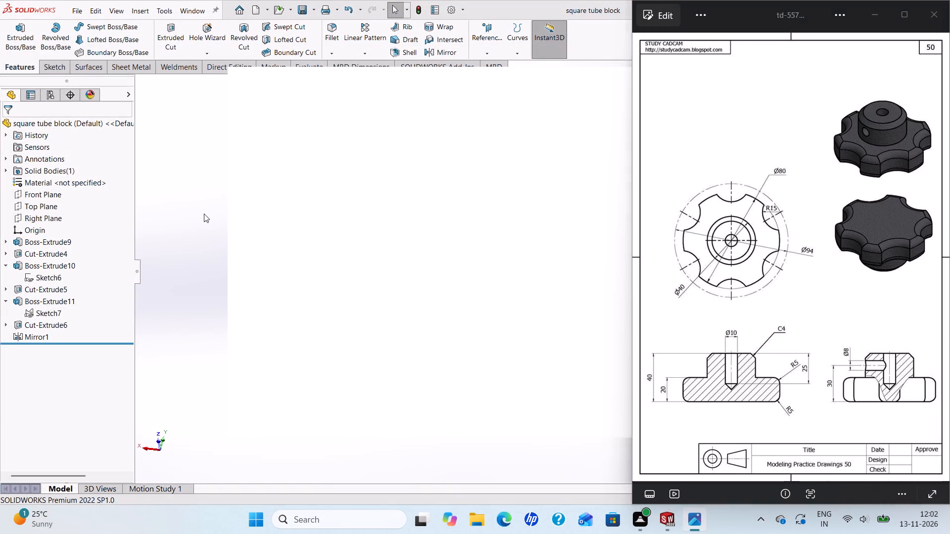
{"action": "scroll", "coordinate": [554, 237], "scroll_direction": "down", "scroll_amount": 2}
{"action": "scroll", "coordinate": [552, 238], "scroll_direction": "up", "scroll_amount": 3}
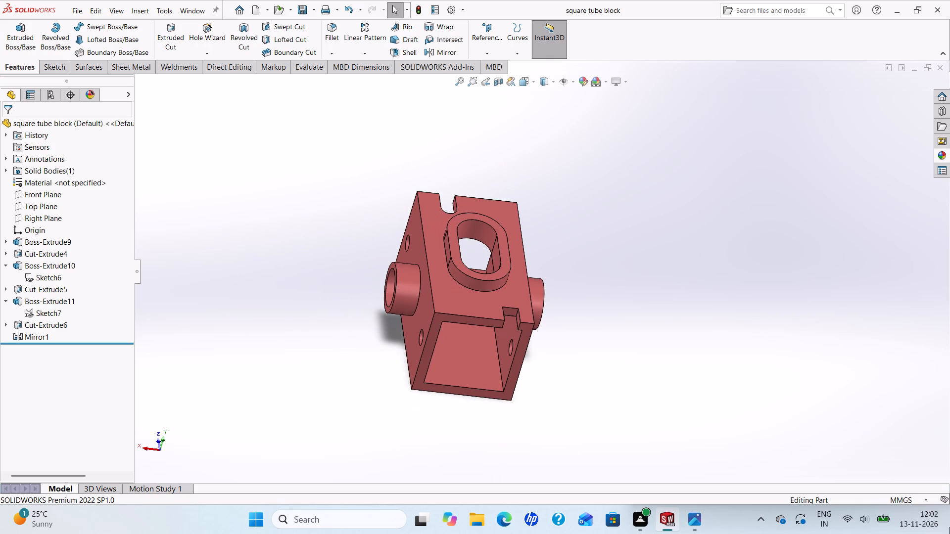
{"action": "left_click", "coordinate": [253, 12]}
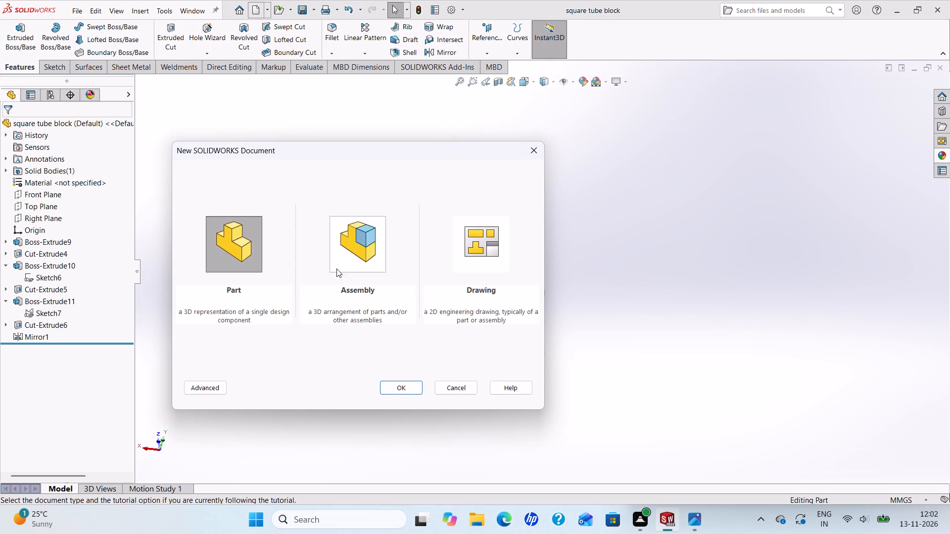
{"action": "left_click", "coordinate": [389, 391]}
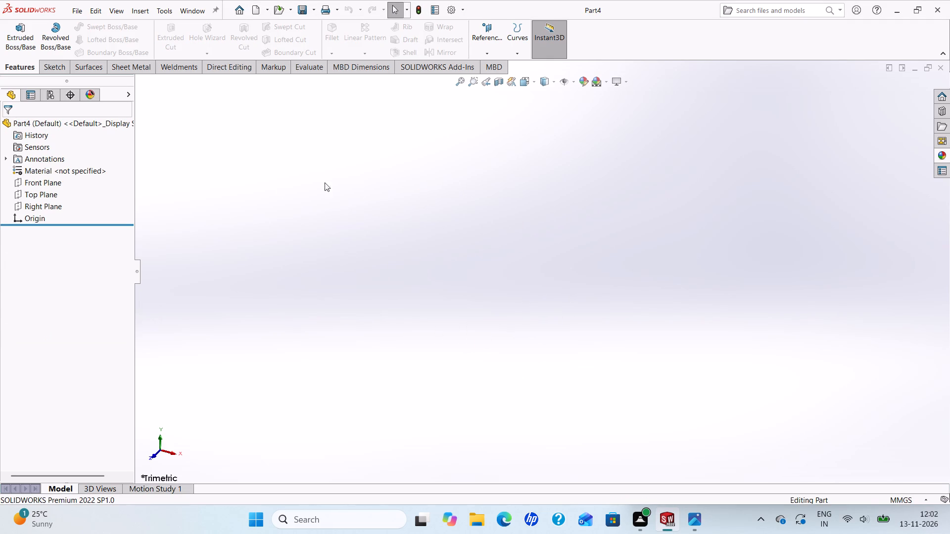
Start a sketch on the Front Plane of the new part.
{"action": "left_click", "coordinate": [30, 185]}
{"action": "left_click", "coordinate": [38, 172]}
{"action": "scroll", "coordinate": [625, 305], "scroll_direction": "up", "scroll_amount": 2}
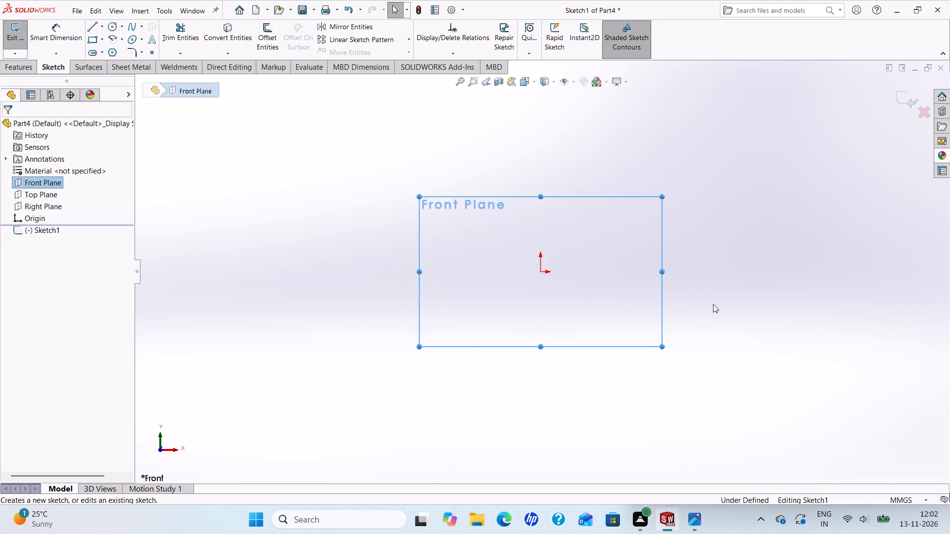
{"action": "scroll", "coordinate": [713, 304], "scroll_direction": "down", "scroll_amount": 4}
{"action": "scroll", "coordinate": [666, 290], "scroll_direction": "up", "scroll_amount": 3}
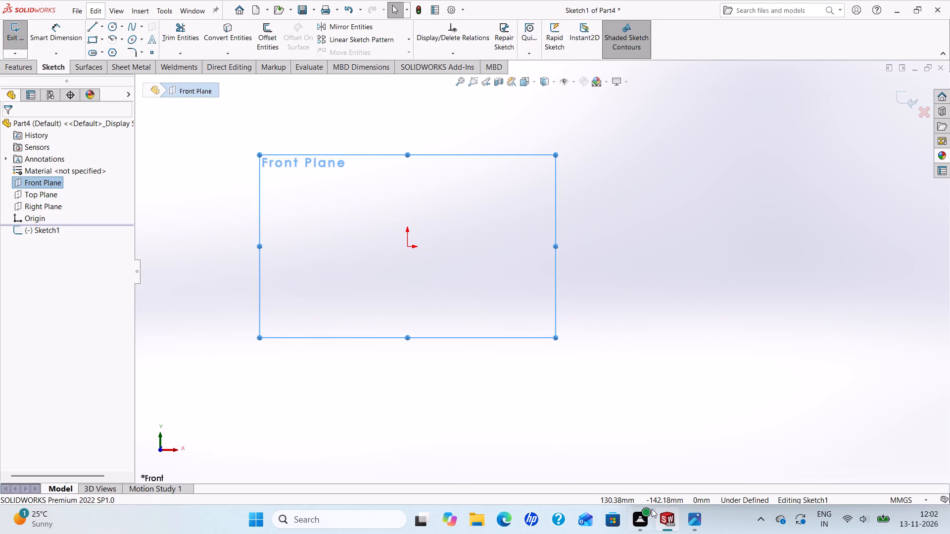
Examine the knob's views and dimensions in the reference drawing in Photos.
{"action": "left_click", "coordinate": [695, 516]}
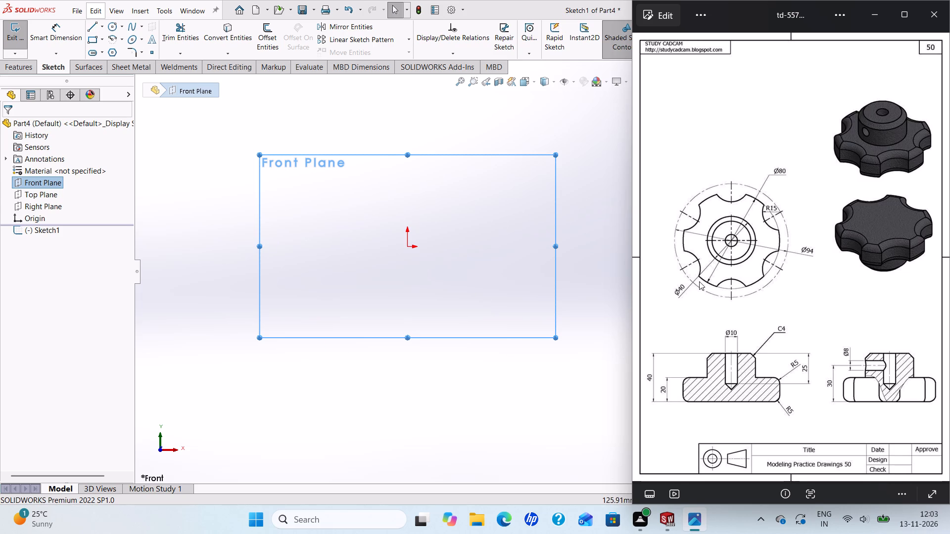
{"action": "scroll", "coordinate": [724, 253], "scroll_direction": "up", "scroll_amount": 5}
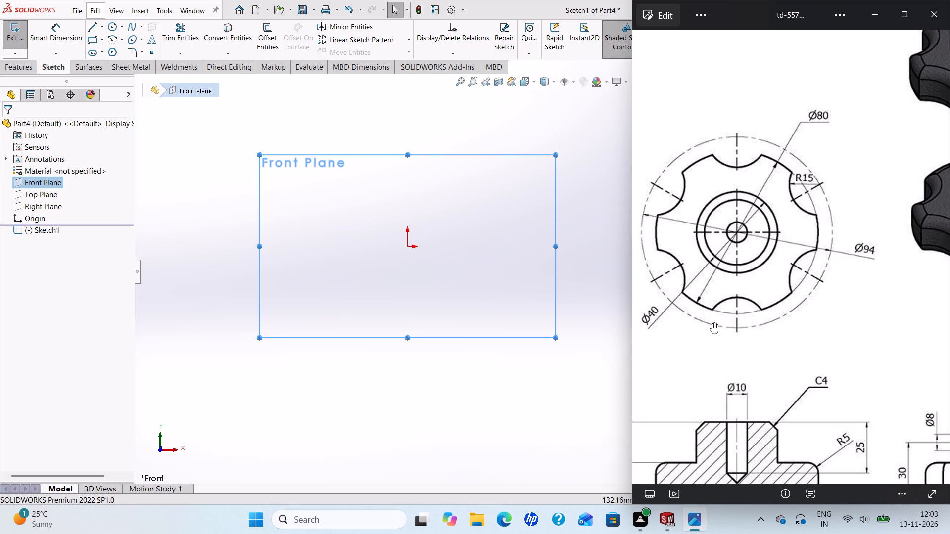
{"action": "scroll", "coordinate": [892, 283], "scroll_direction": "up", "scroll_amount": 2}
{"action": "scroll", "coordinate": [892, 285], "scroll_direction": "down", "scroll_amount": 6}
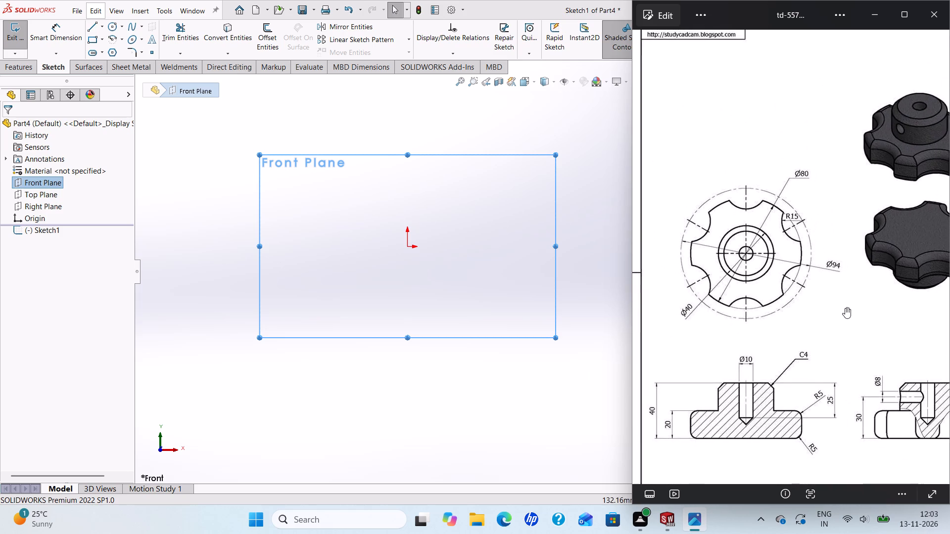
{"action": "scroll", "coordinate": [845, 308], "scroll_direction": "down", "scroll_amount": 1}
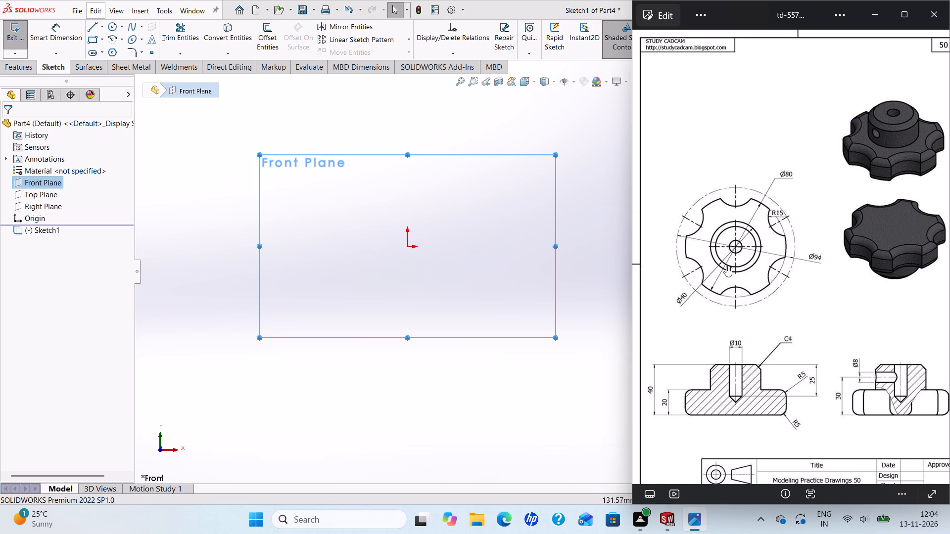
{"action": "scroll", "coordinate": [726, 260], "scroll_direction": "up", "scroll_amount": 4}
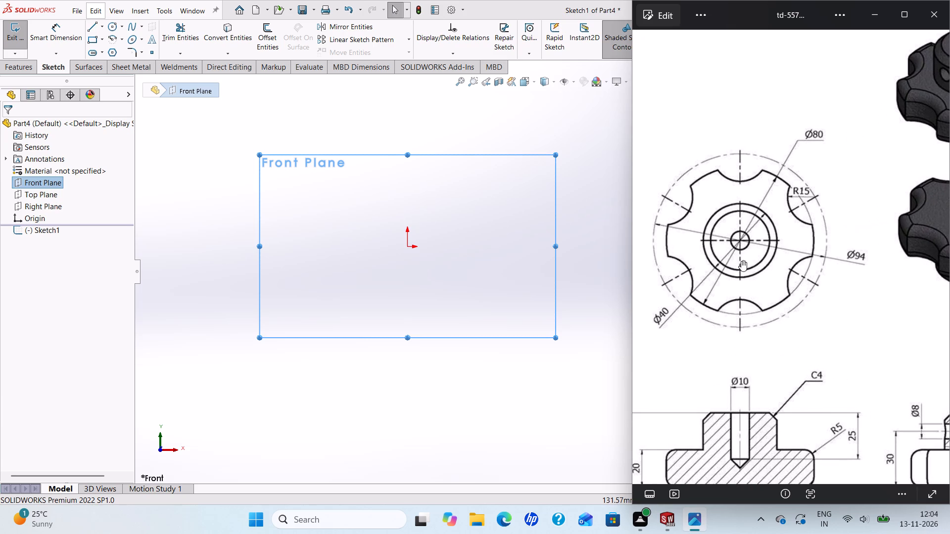
{"action": "scroll", "coordinate": [750, 272], "scroll_direction": "down", "scroll_amount": 4}
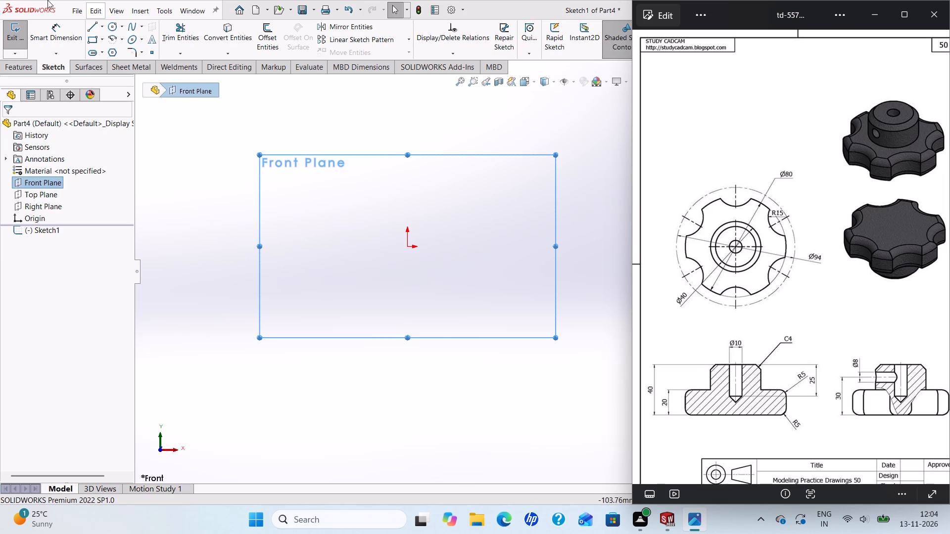
In the SOLIDWORKS sketch, draw a circle of about 101 mm diameter centred on the origin.
{"action": "left_click", "coordinate": [111, 24]}
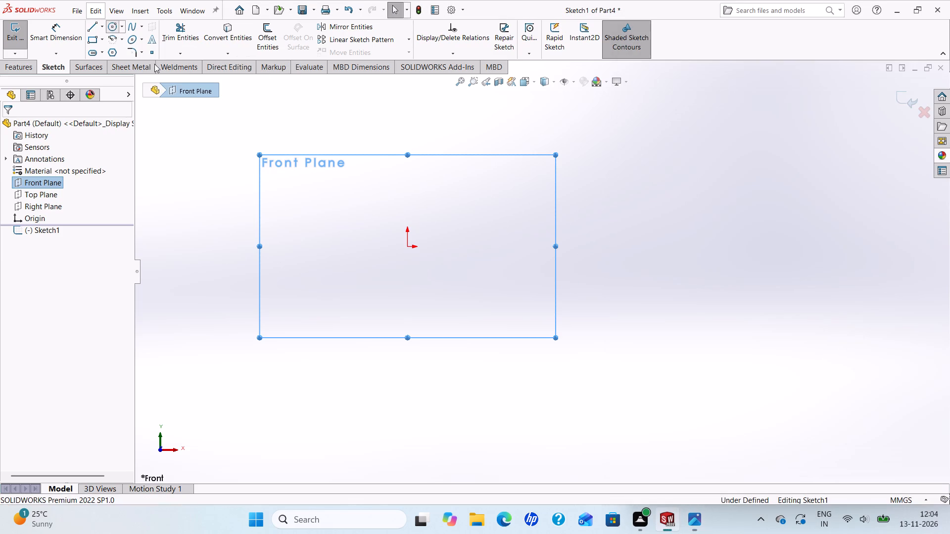
{"action": "left_click", "coordinate": [407, 249]}
{"action": "left_click", "coordinate": [471, 302]}
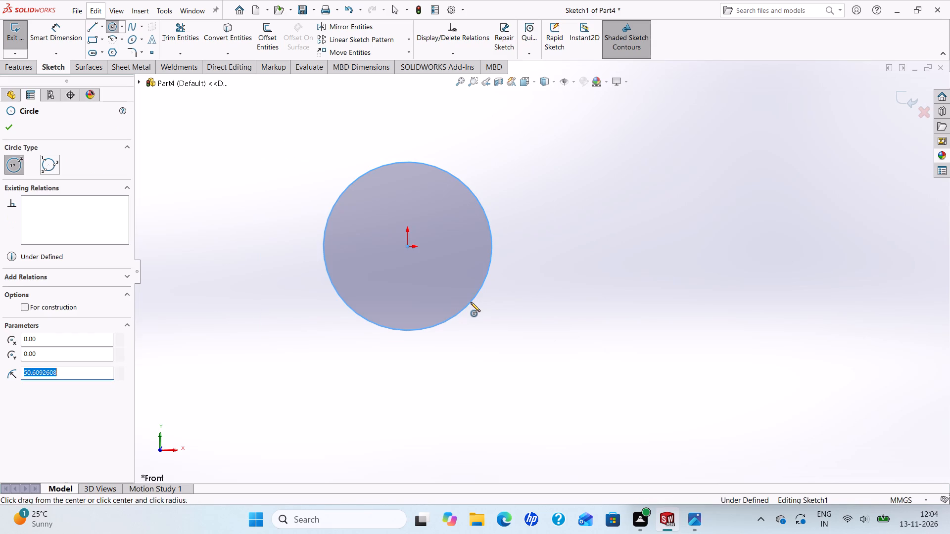
{"action": "right_click", "coordinate": [471, 302]}
{"action": "left_click", "coordinate": [500, 312]}
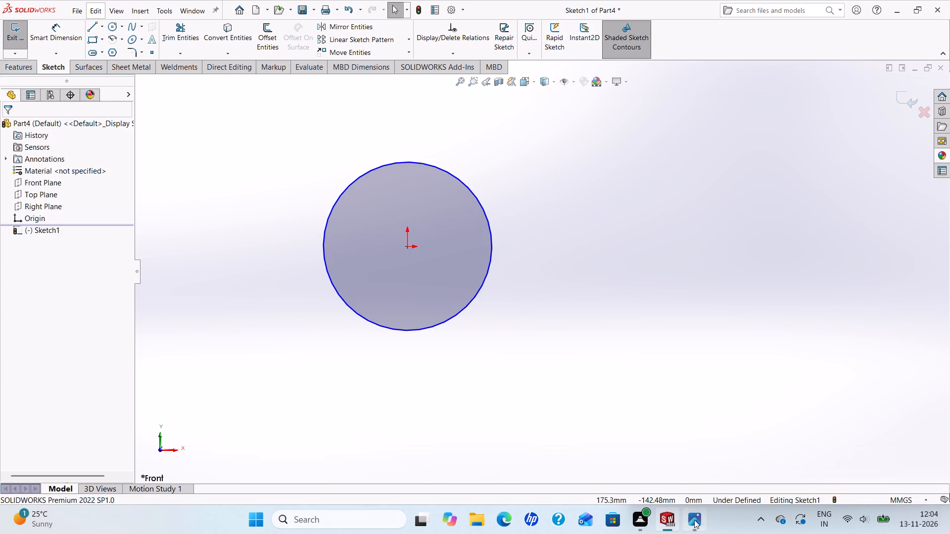
Check the reference drawing and dimension the circle's diameter as 80 mm.
{"action": "left_click", "coordinate": [692, 525]}
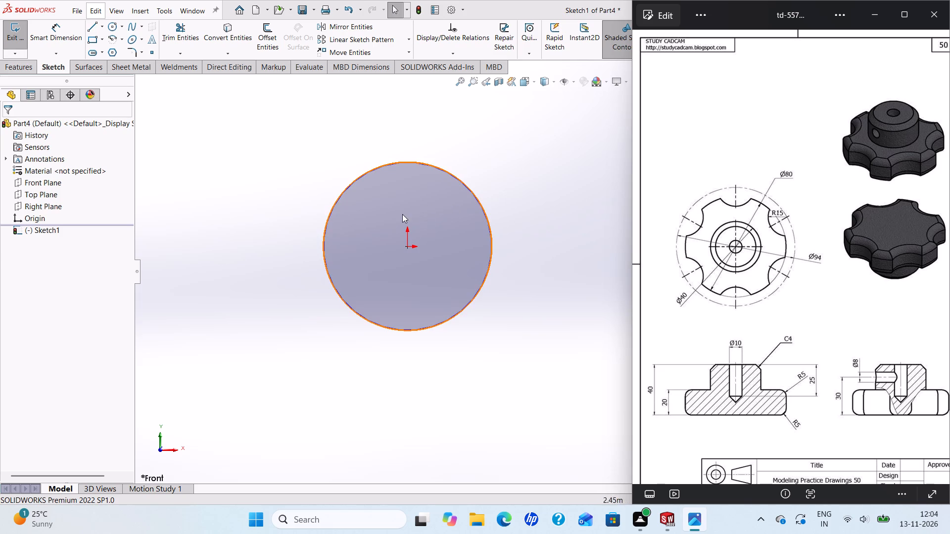
{"action": "scroll", "coordinate": [540, 218], "scroll_direction": "up", "scroll_amount": 1}
{"action": "scroll", "coordinate": [527, 215], "scroll_direction": "down", "scroll_amount": 1}
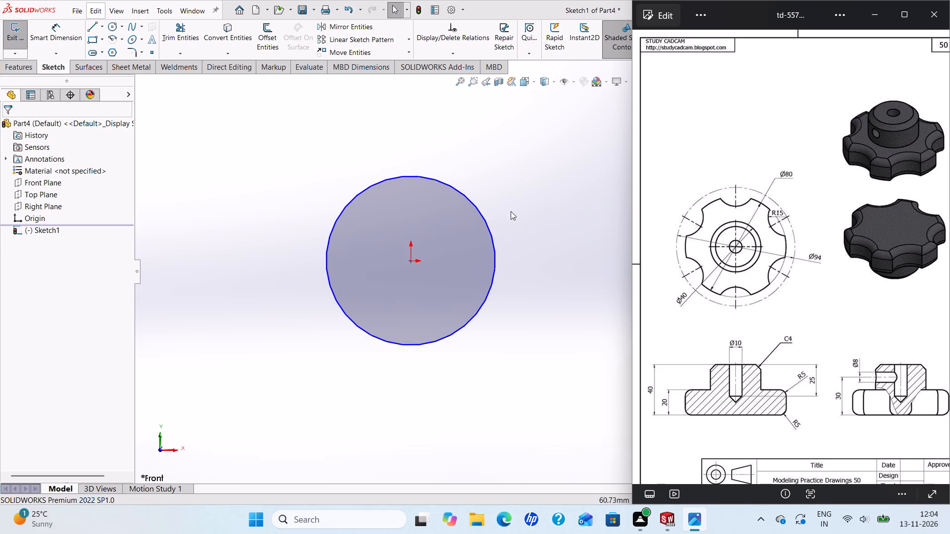
{"action": "left_click", "coordinate": [58, 32]}
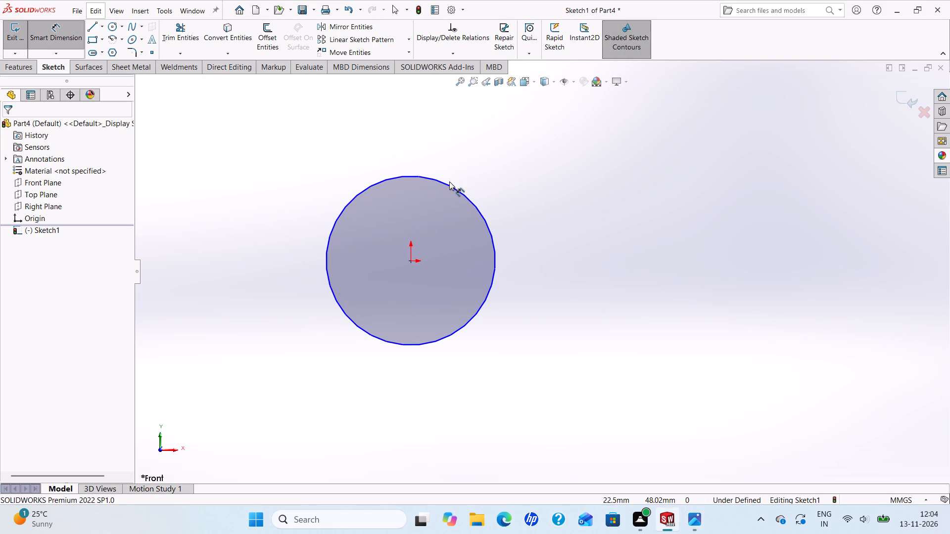
{"action": "left_click", "coordinate": [451, 187]}
{"action": "left_click", "coordinate": [529, 142]}
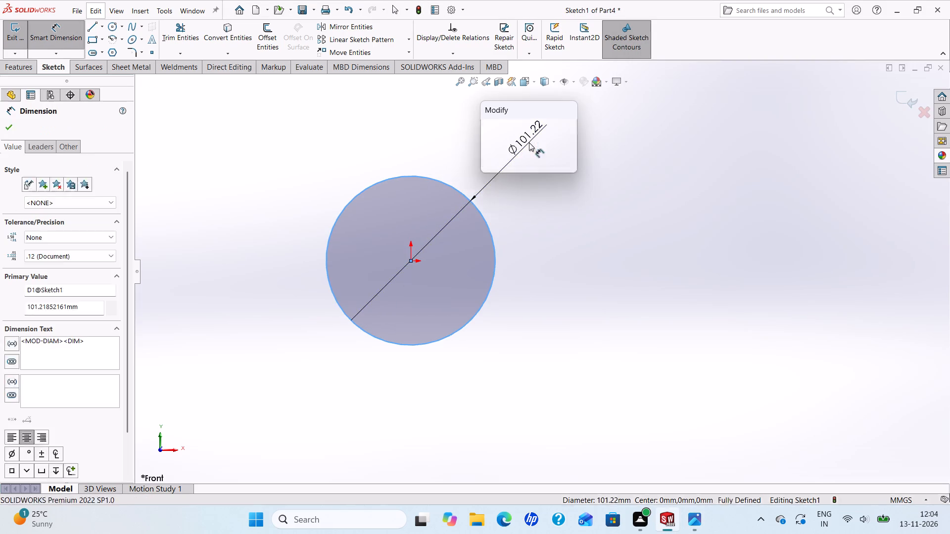
{"action": "type", "text": "80"}
{"action": "key", "text": "Return"}
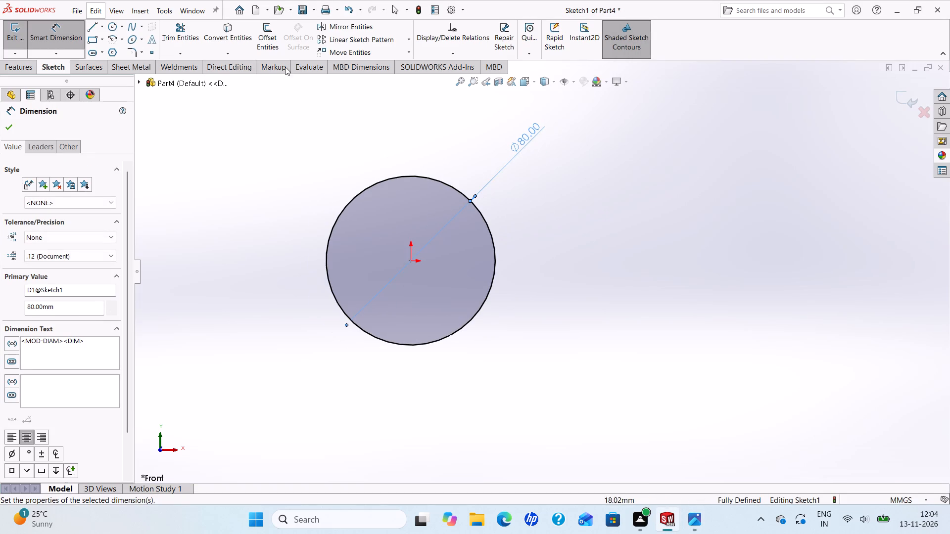
{"action": "left_click", "coordinate": [9, 127]}
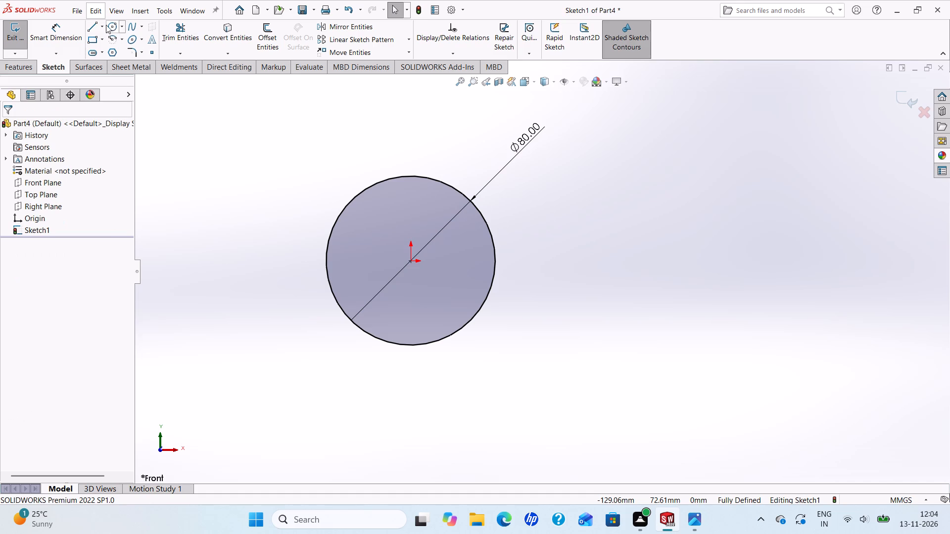
Draw a horizontal centerline about 146 mm long through the origin, extending past both sides of the circle.
{"action": "left_click", "coordinate": [103, 25]}
{"action": "left_click", "coordinate": [104, 47]}
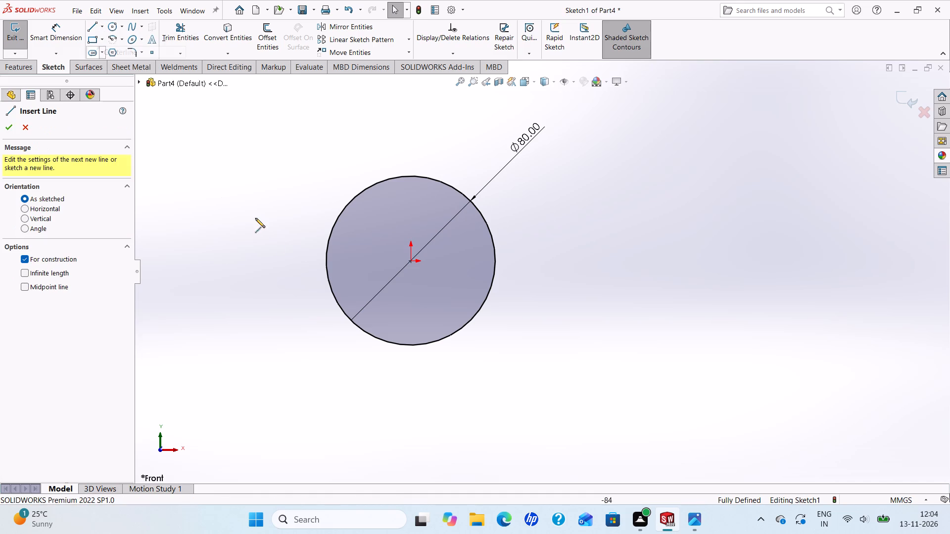
{"action": "left_click", "coordinate": [290, 262]}
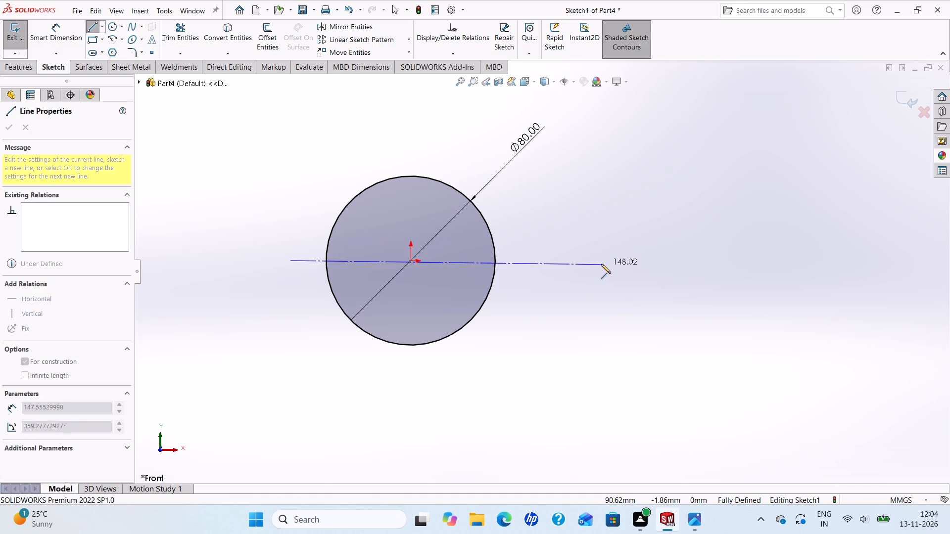
{"action": "left_click", "coordinate": [599, 262]}
{"action": "right_click", "coordinate": [599, 262]}
{"action": "left_click", "coordinate": [628, 271]}
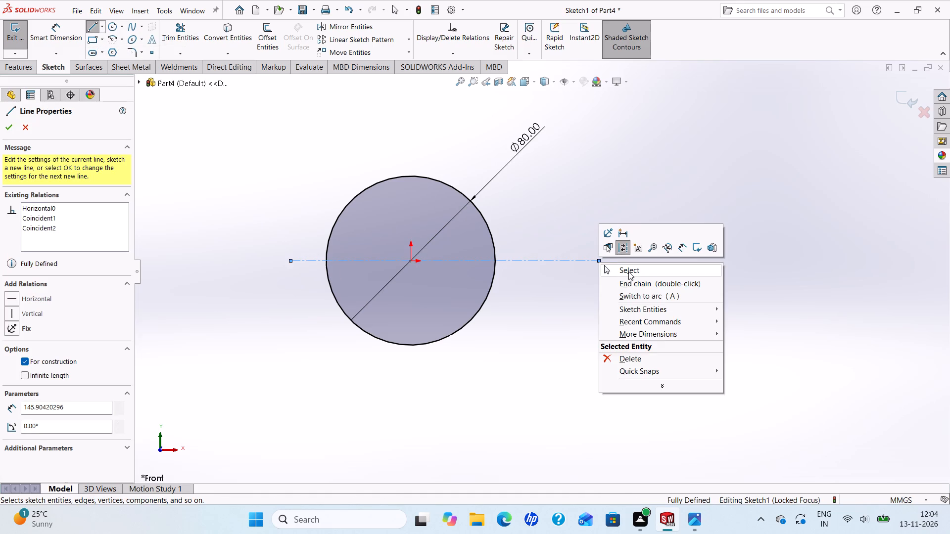
Draw a vertical centerline about 119 mm long through the origin, extending above and below the circle.
{"action": "left_click", "coordinate": [102, 27]}
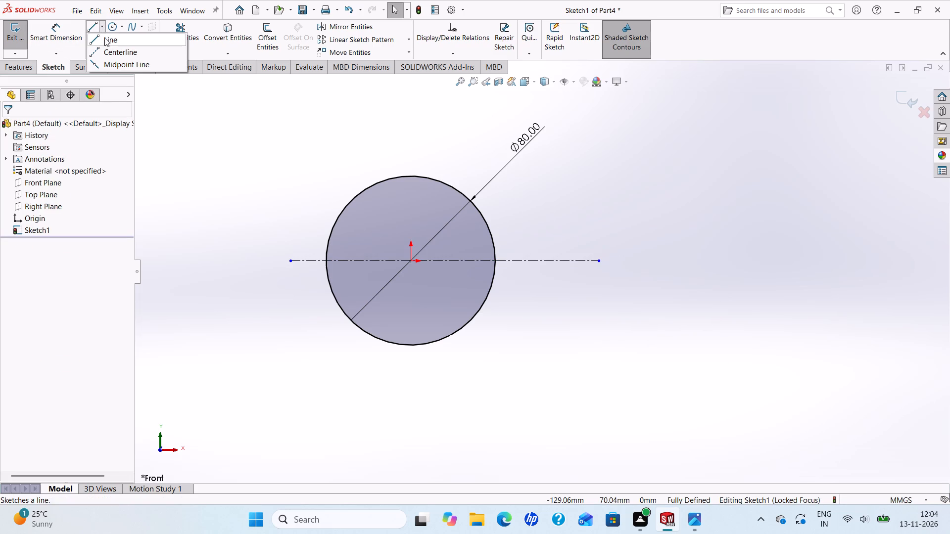
{"action": "left_click", "coordinate": [110, 51]}
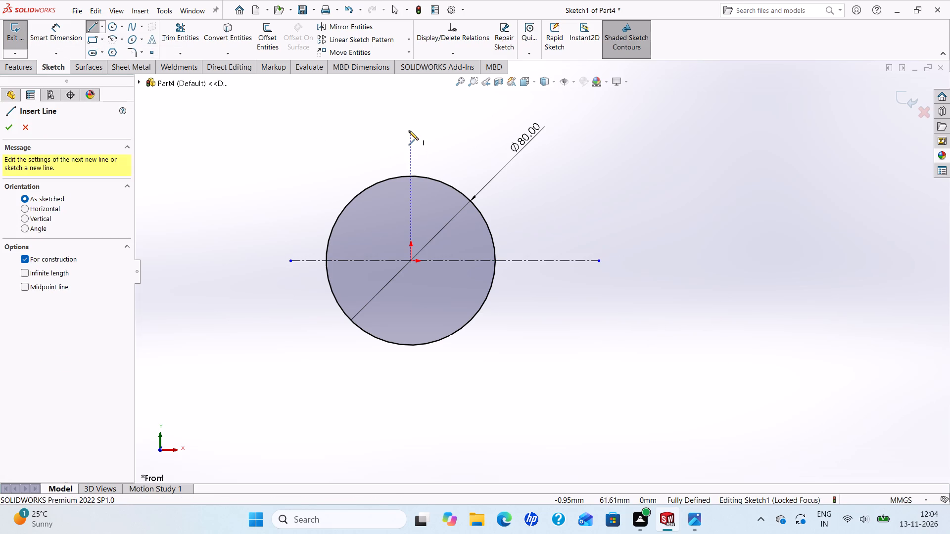
{"action": "left_click", "coordinate": [409, 131]}
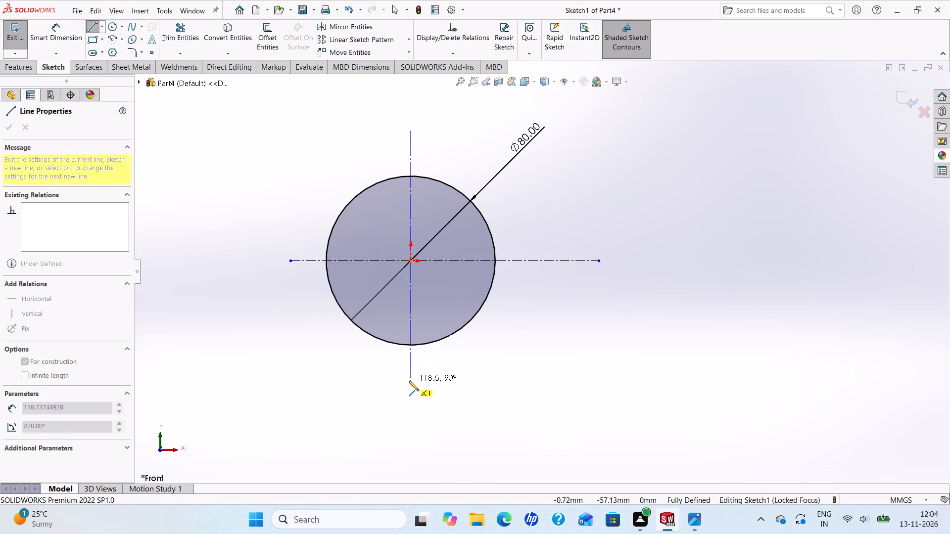
{"action": "left_click", "coordinate": [409, 381]}
{"action": "right_click", "coordinate": [409, 381]}
{"action": "left_click", "coordinate": [442, 385]}
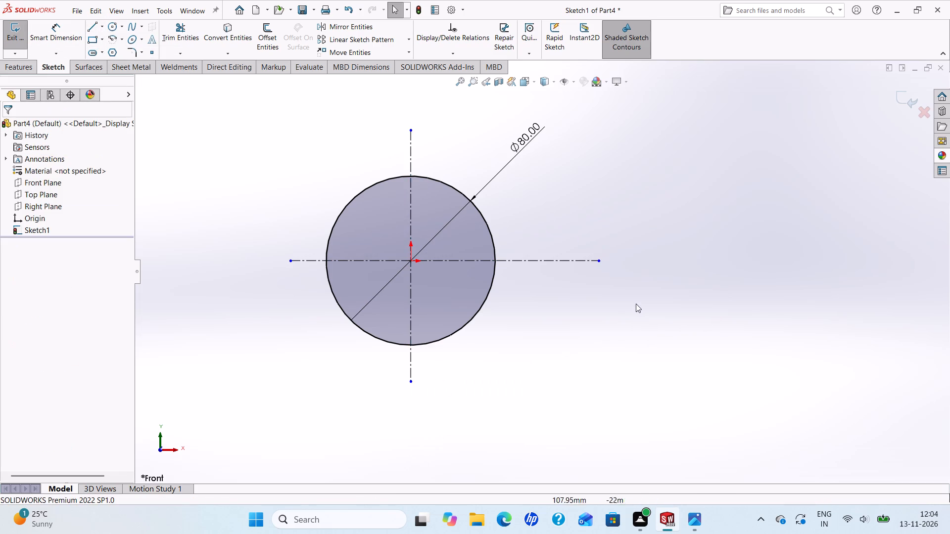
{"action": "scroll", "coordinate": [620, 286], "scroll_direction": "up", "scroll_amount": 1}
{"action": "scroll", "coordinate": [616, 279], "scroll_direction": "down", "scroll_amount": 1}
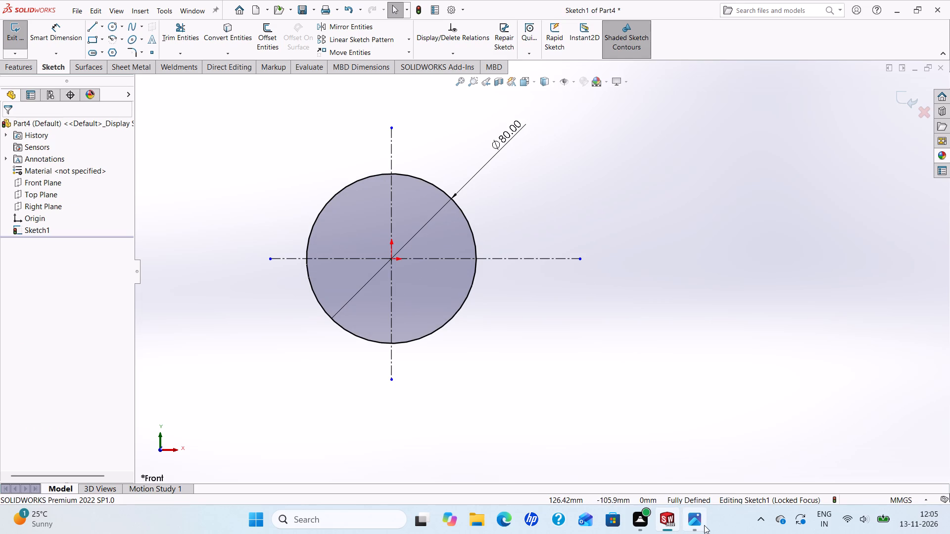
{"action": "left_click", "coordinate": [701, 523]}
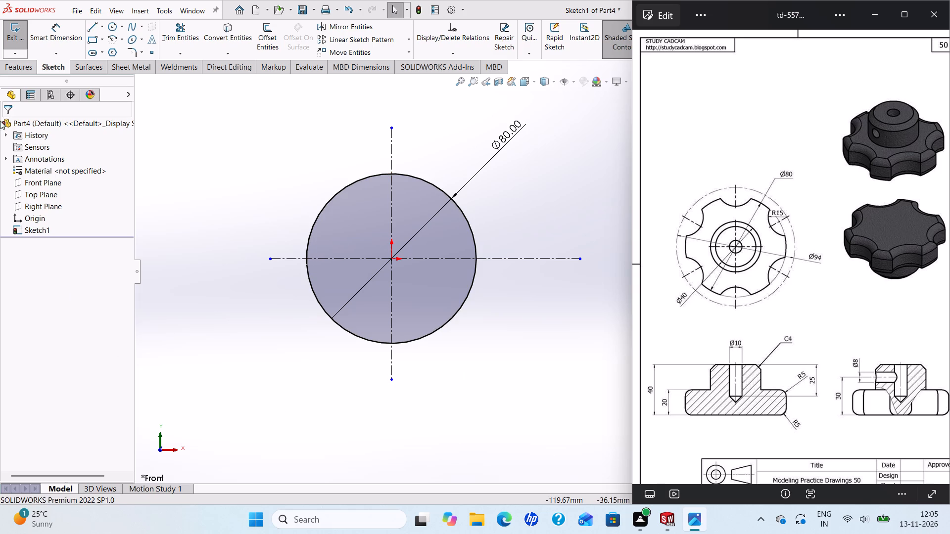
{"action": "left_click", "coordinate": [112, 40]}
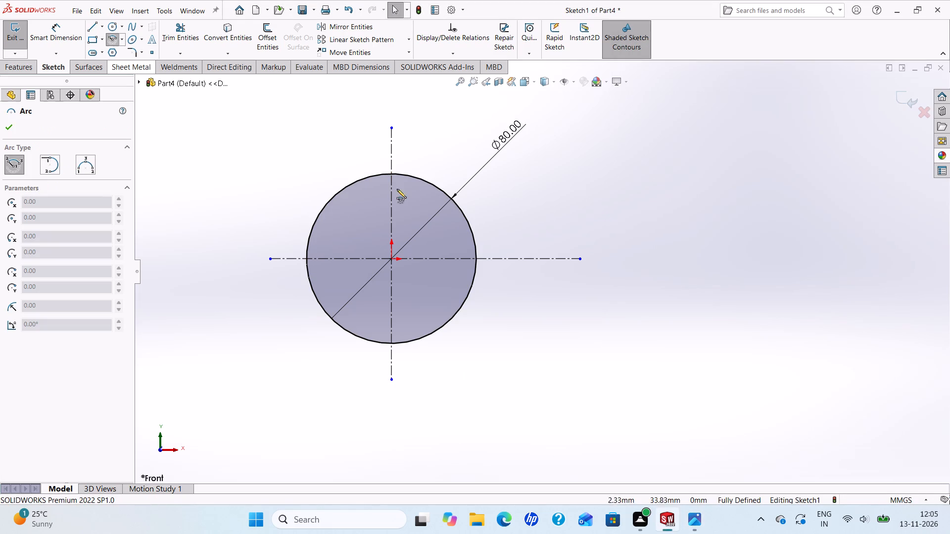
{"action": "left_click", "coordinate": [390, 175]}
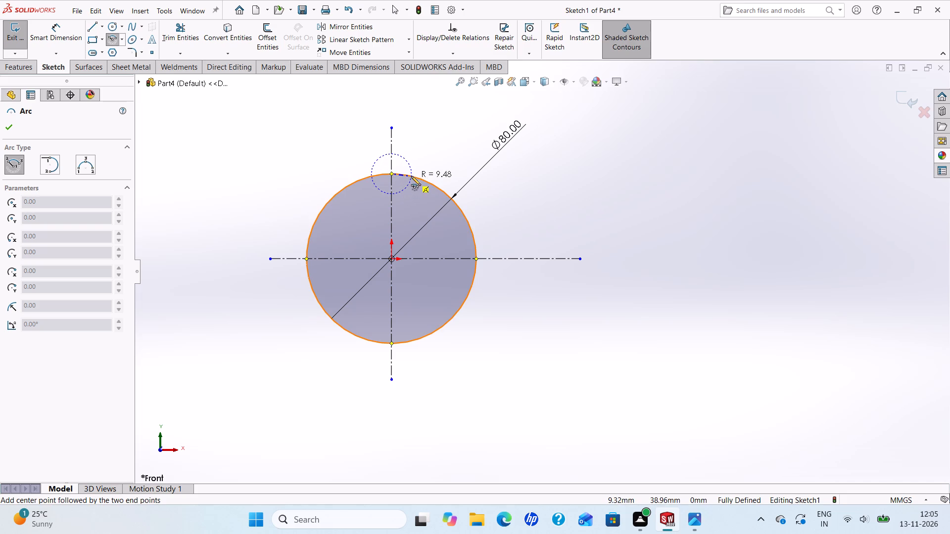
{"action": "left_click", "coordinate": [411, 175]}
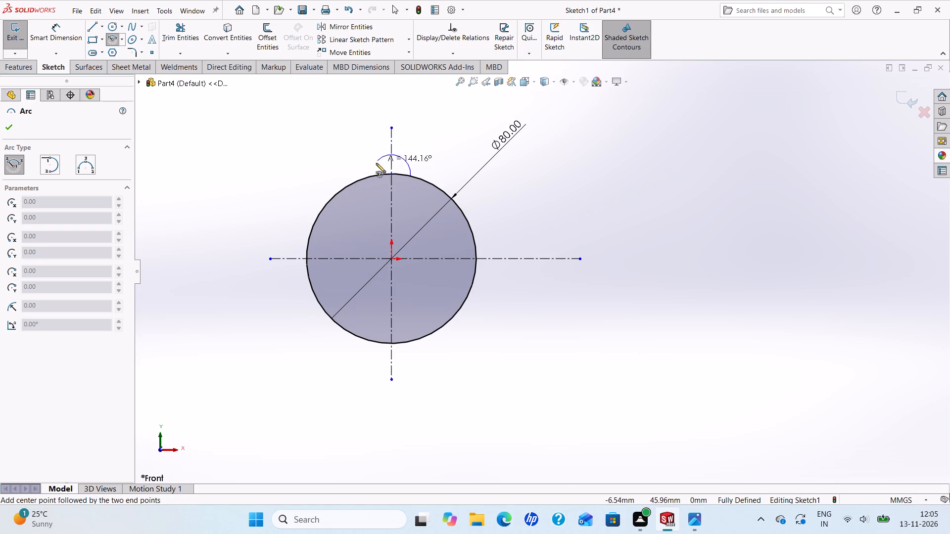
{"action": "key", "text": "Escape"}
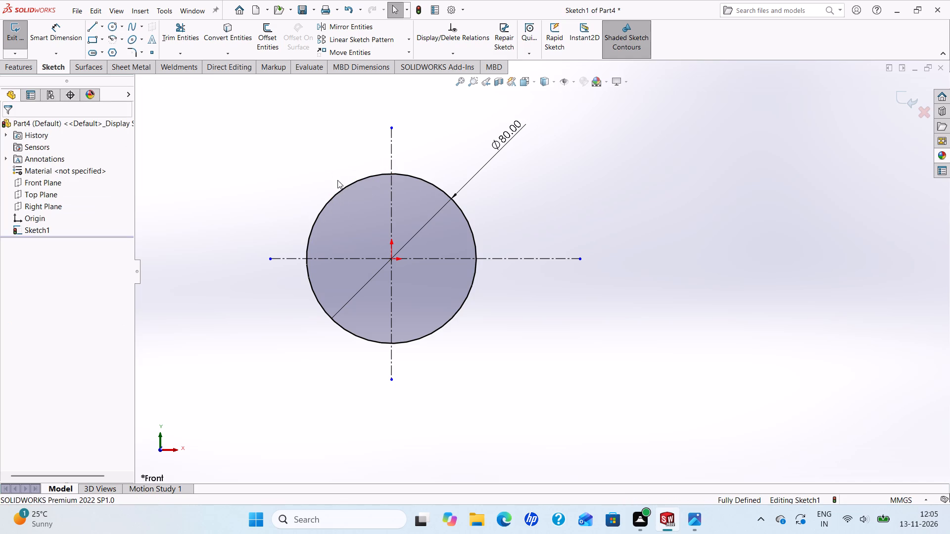
Draw a centerpoint arc of about 10.7 mm radius centred on the circle's top quadrant, bulging inward with both ends on the circle.
{"action": "left_click", "coordinate": [112, 39]}
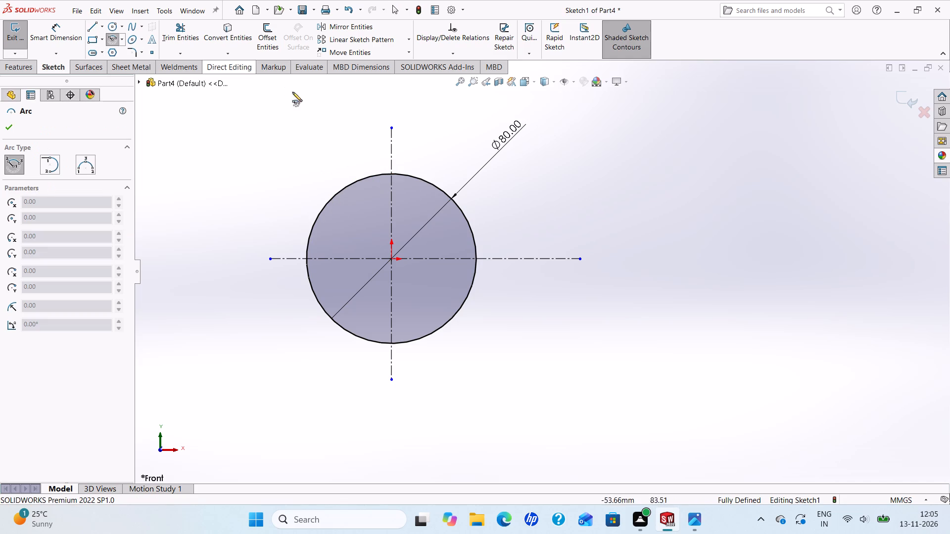
{"action": "left_click", "coordinate": [391, 173]}
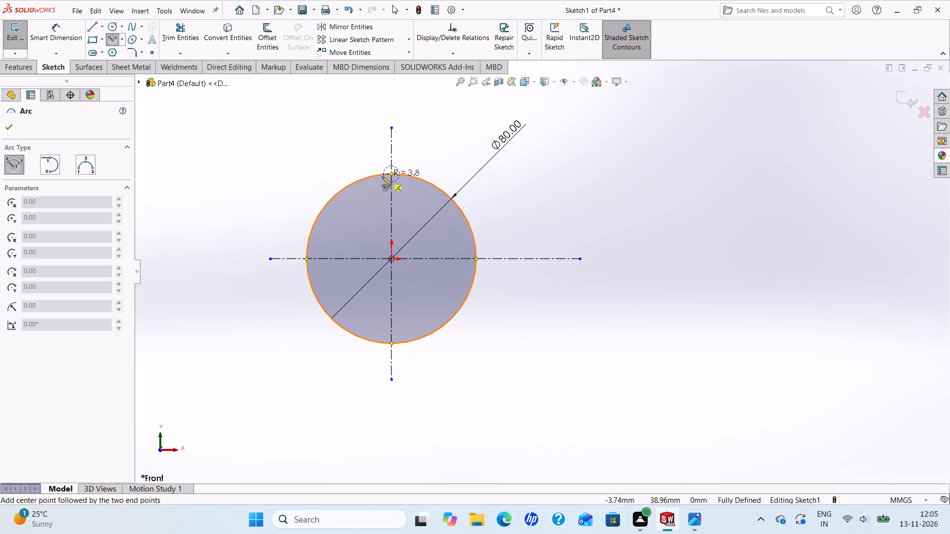
{"action": "left_click", "coordinate": [369, 176]}
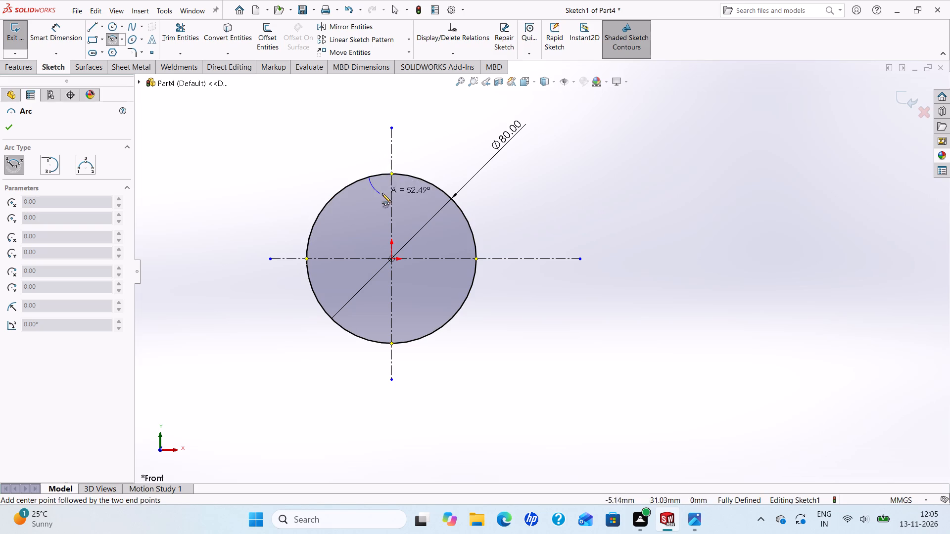
{"action": "left_click", "coordinate": [410, 177]}
{"action": "right_click", "coordinate": [410, 177]}
{"action": "left_click", "coordinate": [429, 179]}
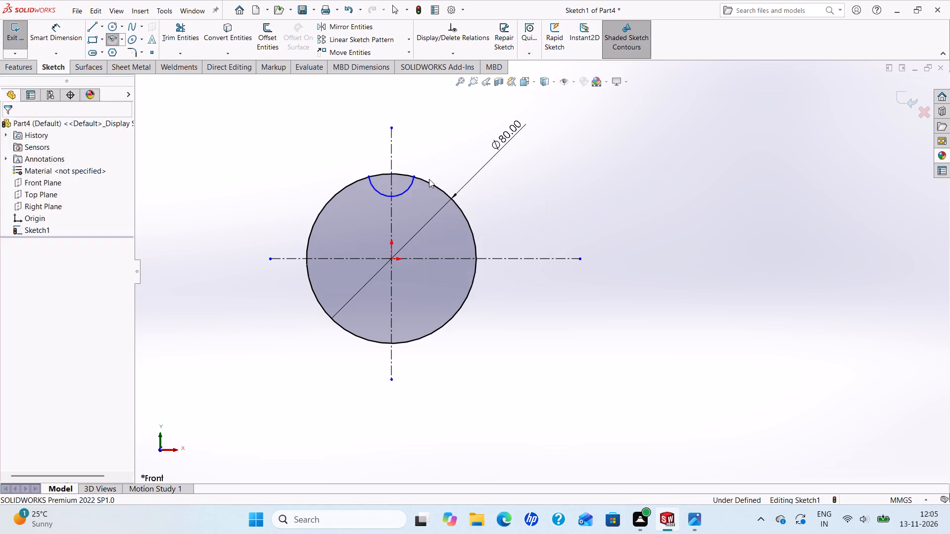
Dimension the arc's radius as 15 mm.
{"action": "left_click", "coordinate": [69, 26]}
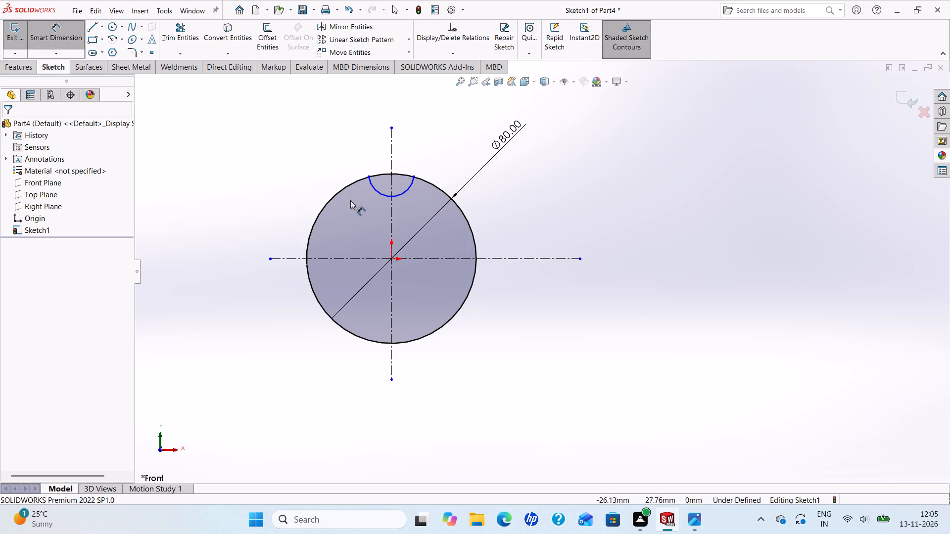
{"action": "left_click", "coordinate": [397, 195]}
{"action": "left_click", "coordinate": [418, 139]}
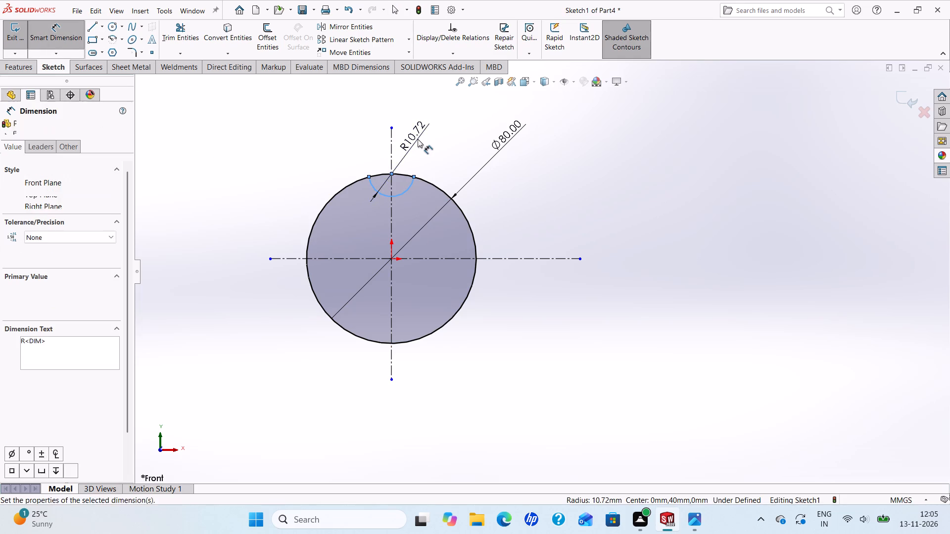
{"action": "type", "text": "15"}
{"action": "key", "text": "Return"}
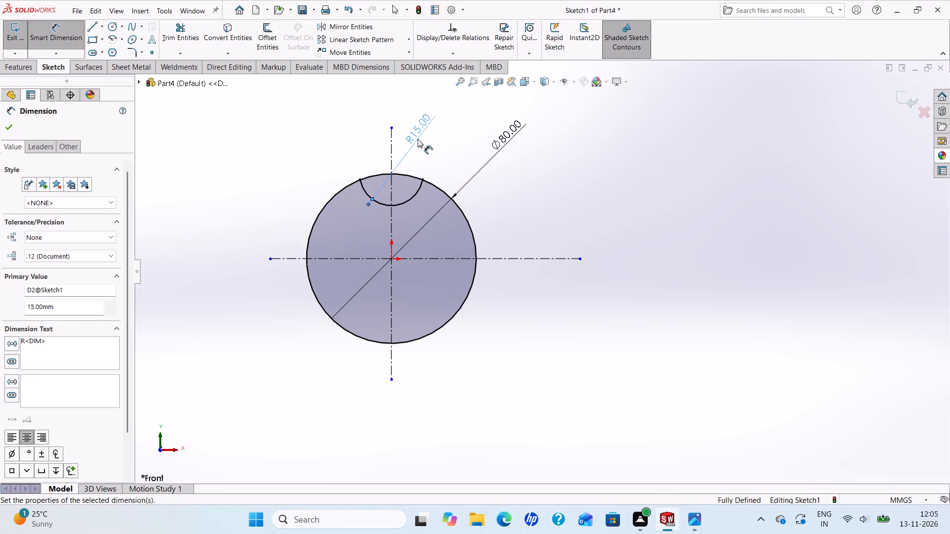
{"action": "left_click", "coordinate": [9, 133]}
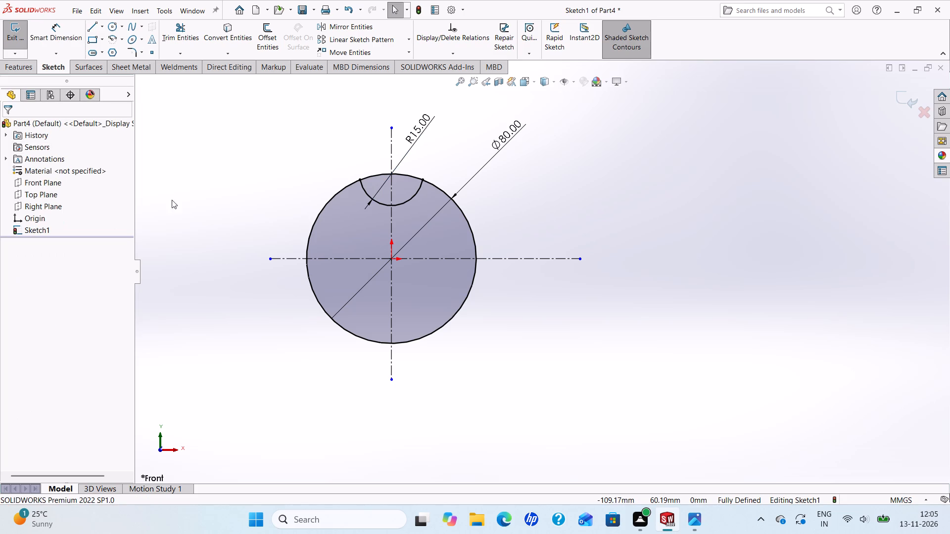
Check the reference drawing and circular-pattern the R15 arc about the origin with 6 equally spaced instances over 360 degrees.
{"action": "left_click", "coordinate": [687, 517]}
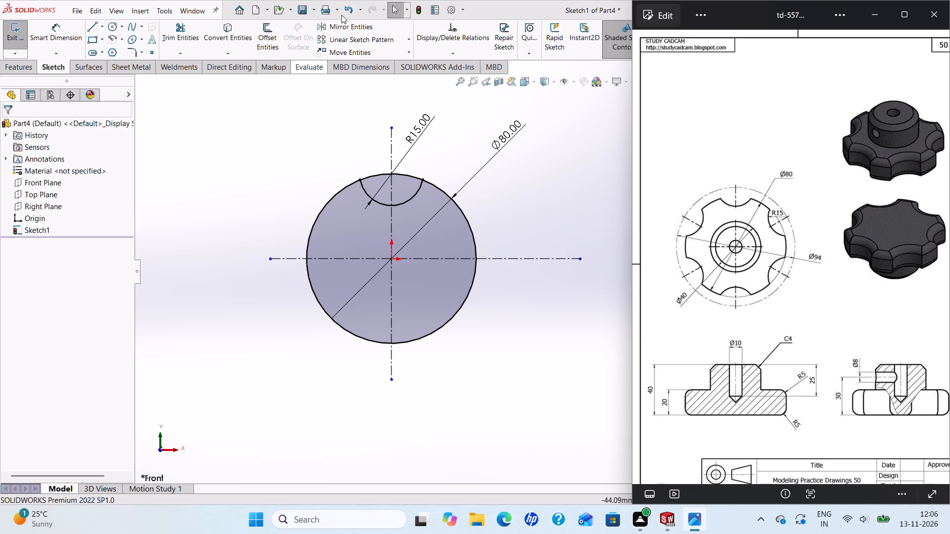
{"action": "left_click", "coordinate": [408, 44]}
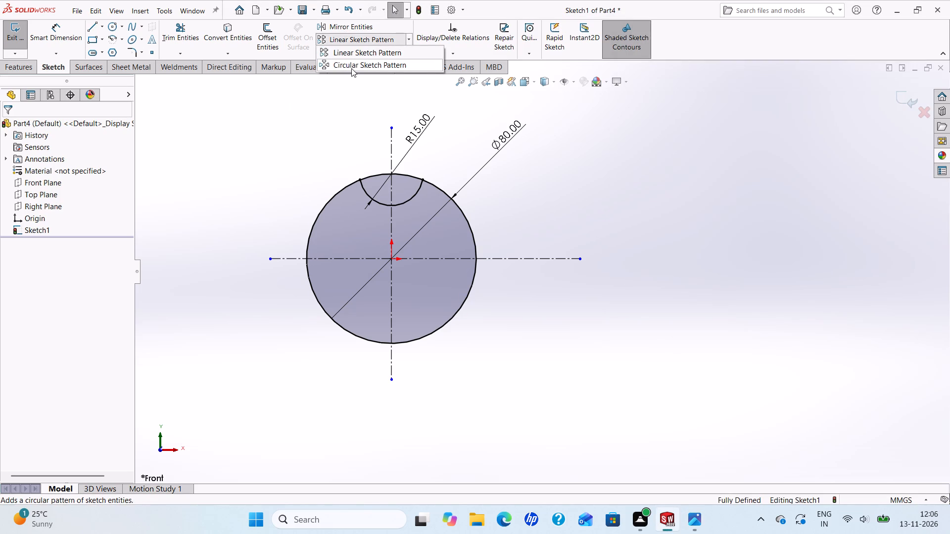
{"action": "left_click", "coordinate": [351, 68]}
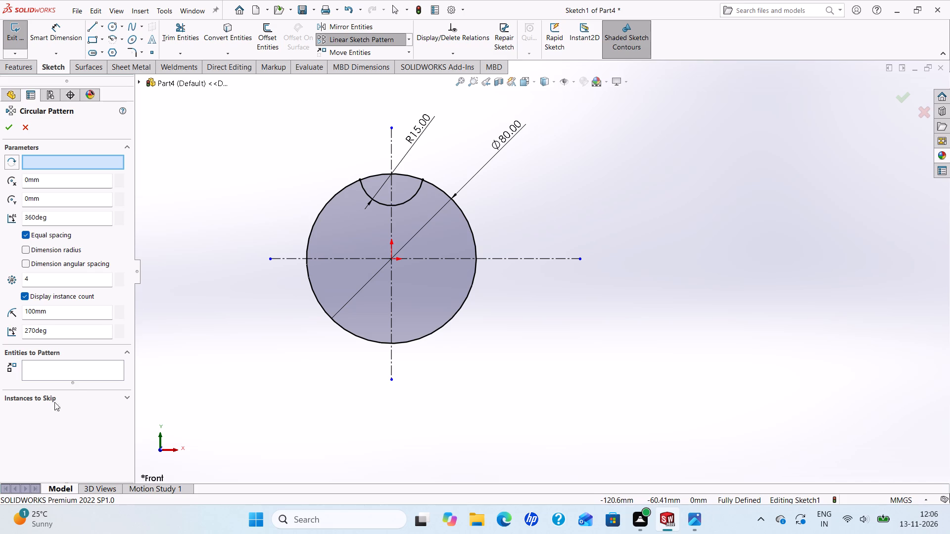
{"action": "left_click", "coordinate": [58, 366]}
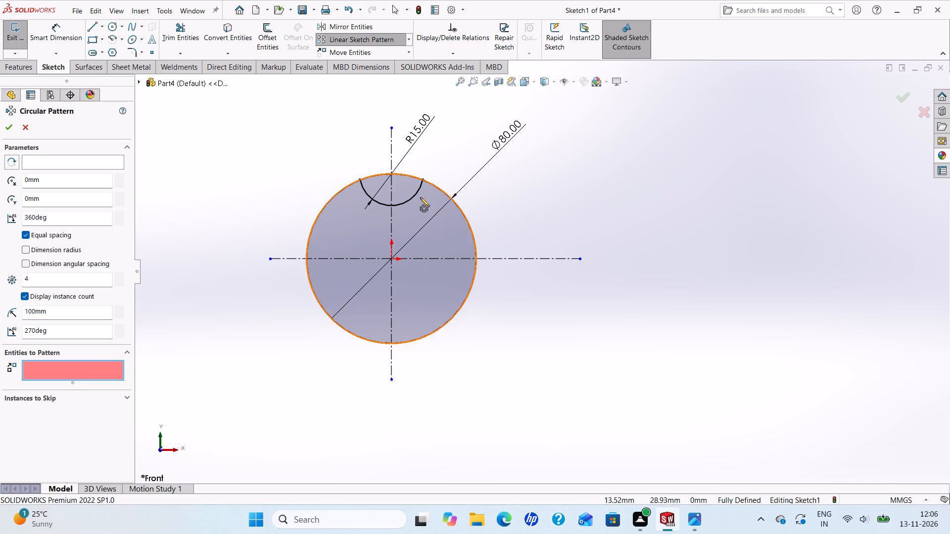
{"action": "left_click", "coordinate": [415, 196]}
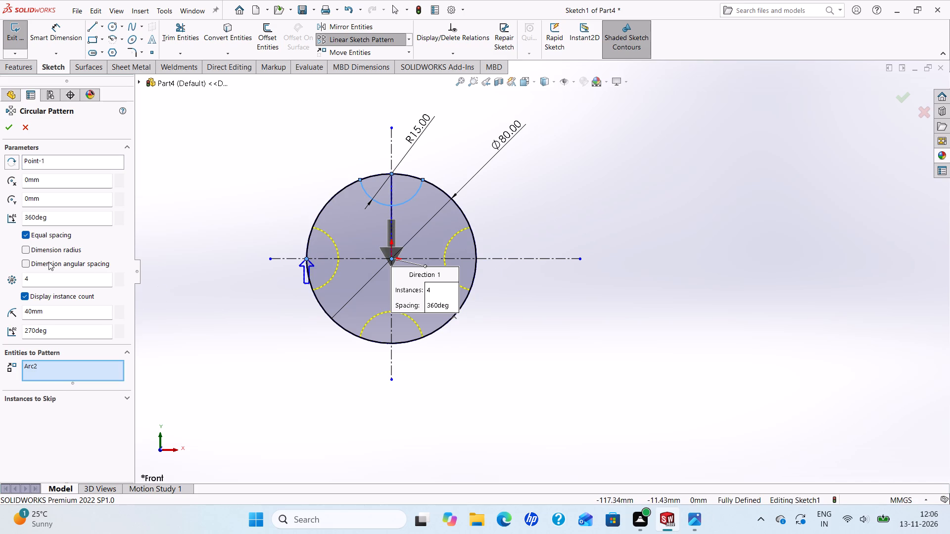
{"action": "left_click_drag", "start_coordinate": [43, 281], "coordinate": [0, 276]}
{"action": "key", "text": "6"}
{"action": "key", "text": "Return"}
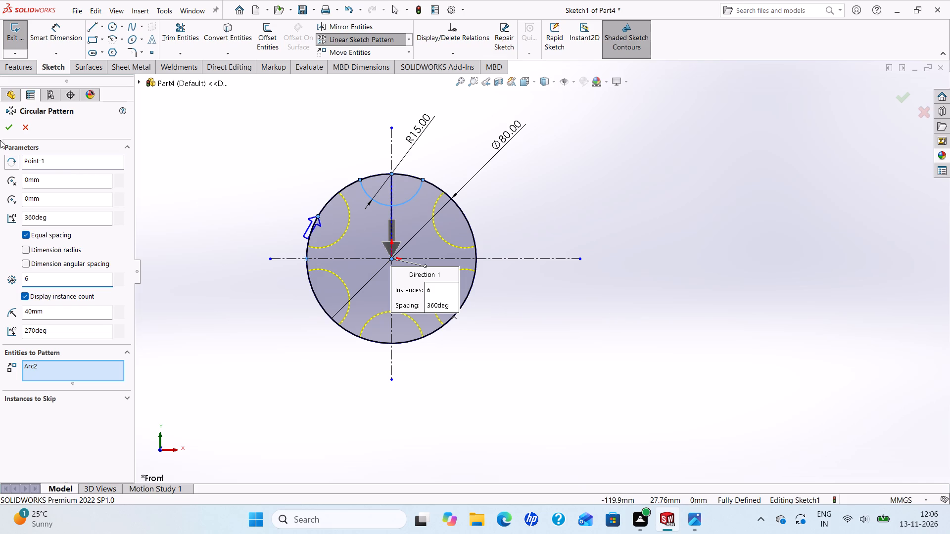
{"action": "left_click", "coordinate": [4, 129]}
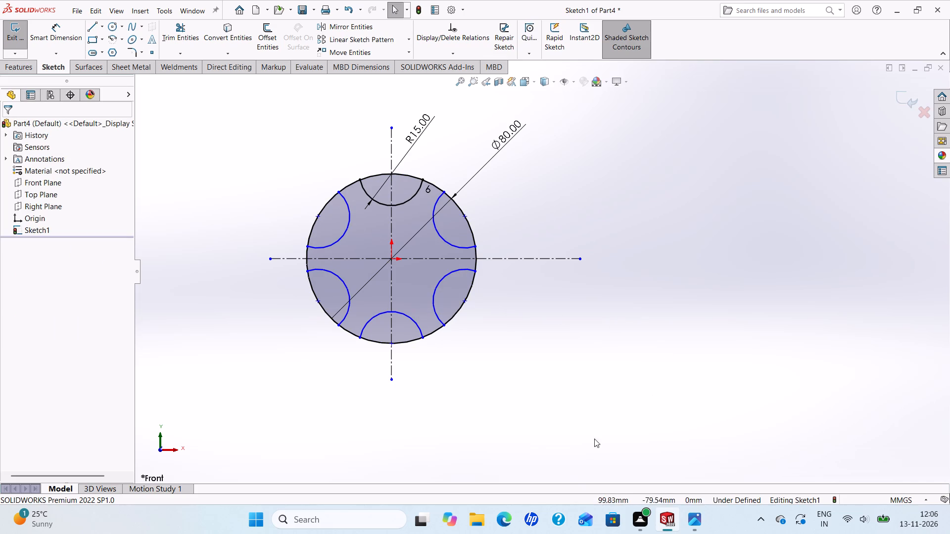
Compare the patterned arc sketch with the knob's top view in the reference drawing.
{"action": "left_click", "coordinate": [689, 523]}
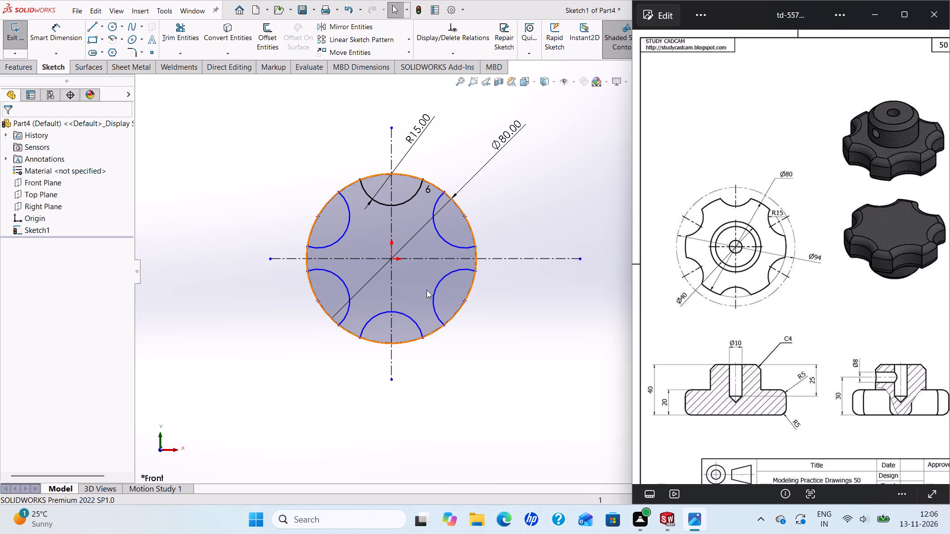
{"action": "scroll", "coordinate": [535, 240], "scroll_direction": "up", "scroll_amount": 1}
{"action": "scroll", "coordinate": [518, 241], "scroll_direction": "down", "scroll_amount": 1}
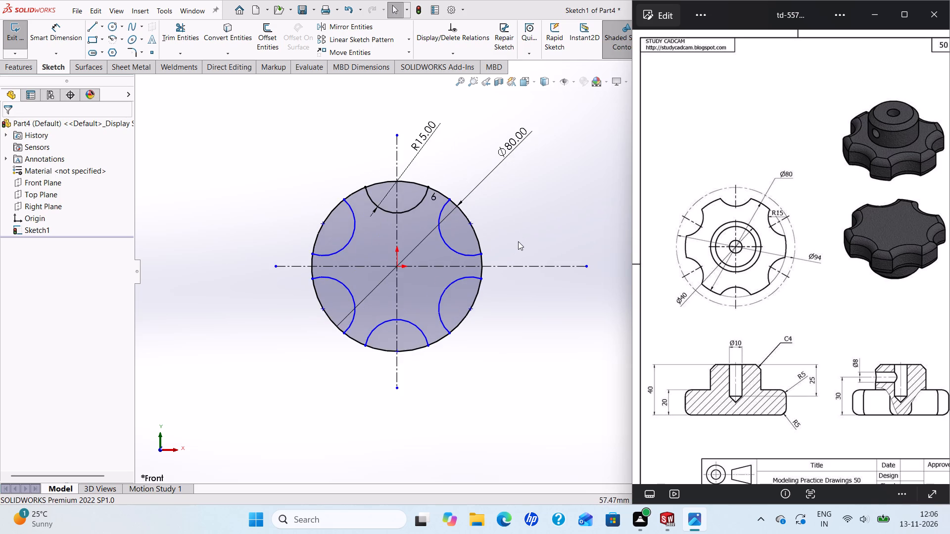
{"action": "scroll", "coordinate": [518, 241], "scroll_direction": "down", "scroll_amount": 1}
{"action": "scroll", "coordinate": [518, 241], "scroll_direction": "up", "scroll_amount": 1}
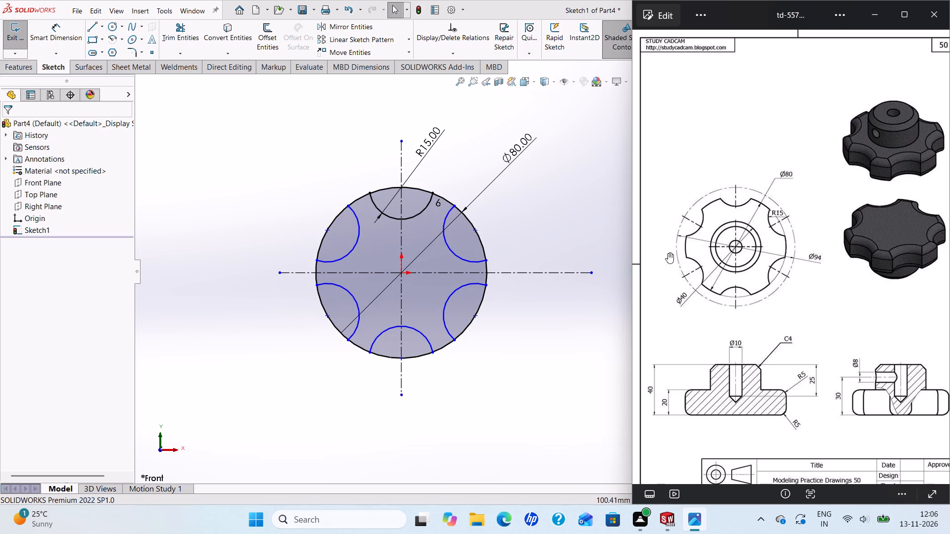
{"action": "scroll", "coordinate": [499, 232], "scroll_direction": "up", "scroll_amount": 1}
{"action": "scroll", "coordinate": [495, 235], "scroll_direction": "down", "scroll_amount": 1}
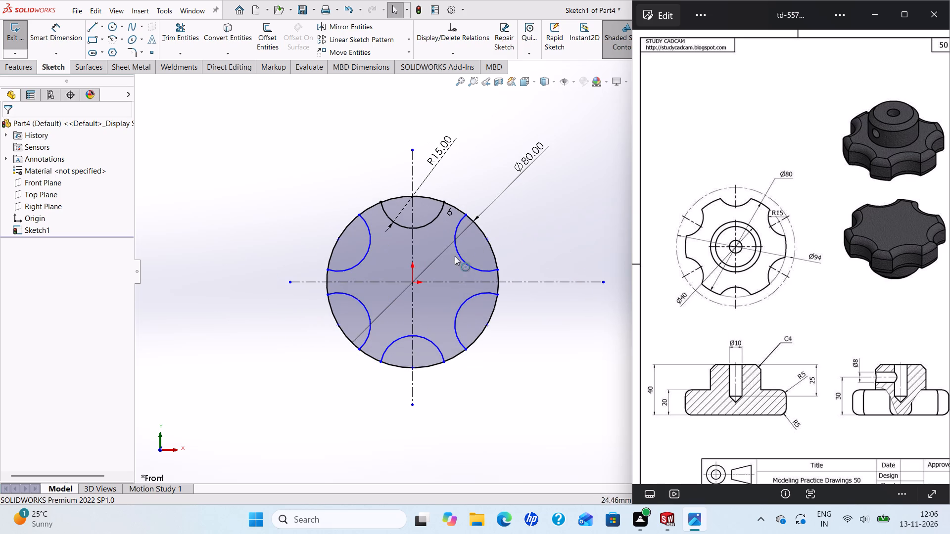
{"action": "scroll", "coordinate": [516, 273], "scroll_direction": "up", "scroll_amount": 1}
{"action": "scroll", "coordinate": [531, 269], "scroll_direction": "down", "scroll_amount": 1}
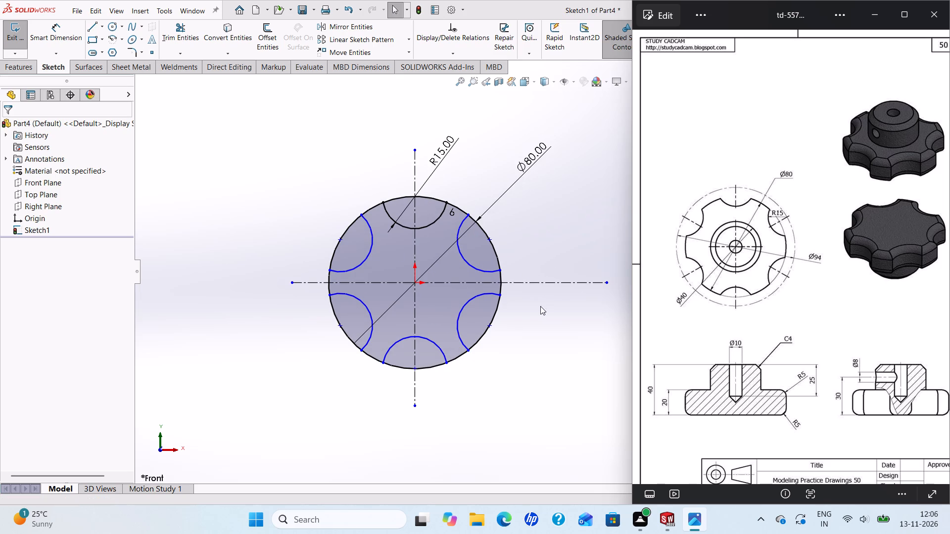
Trim the portions of the 80 mm circle that close off the six arcs, leaving a six-lobed outline.
{"action": "left_click", "coordinate": [177, 32]}
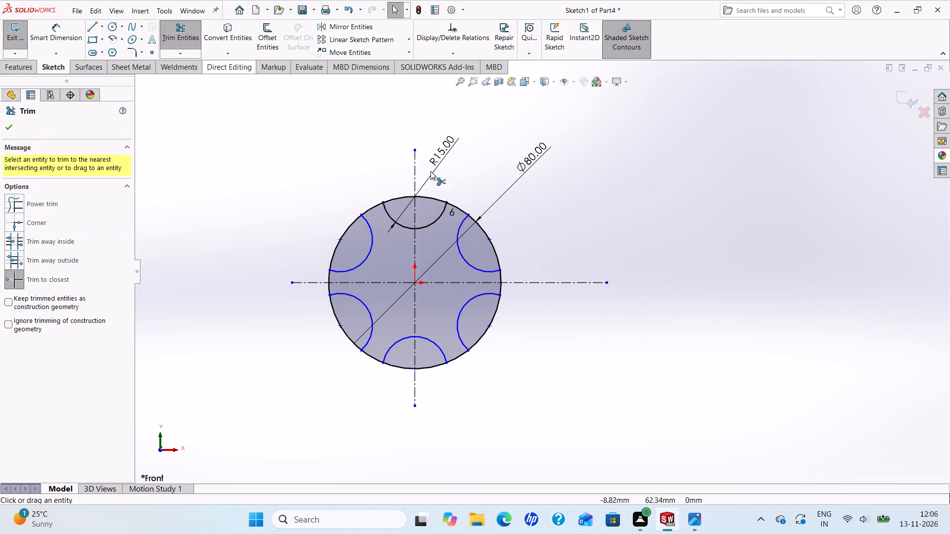
{"action": "left_click", "coordinate": [490, 243]}
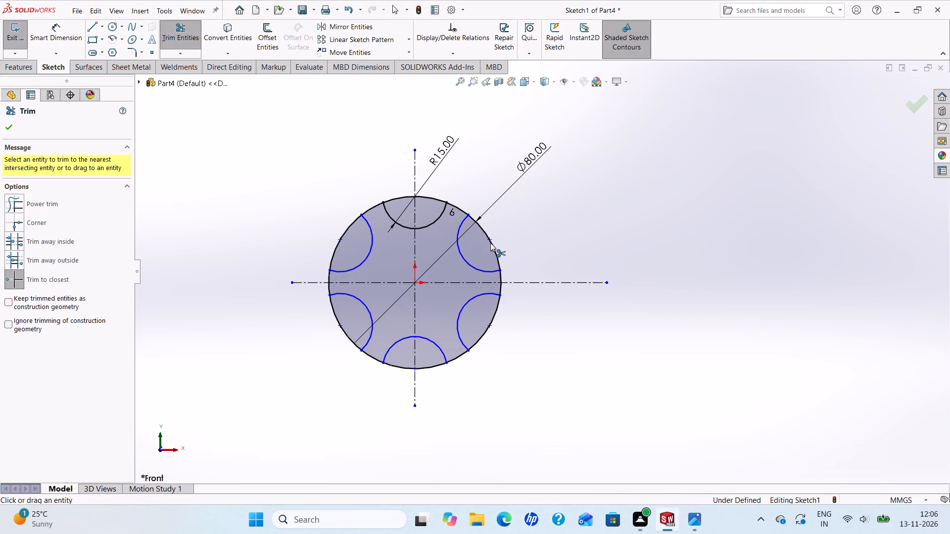
{"action": "left_click", "coordinate": [492, 317]}
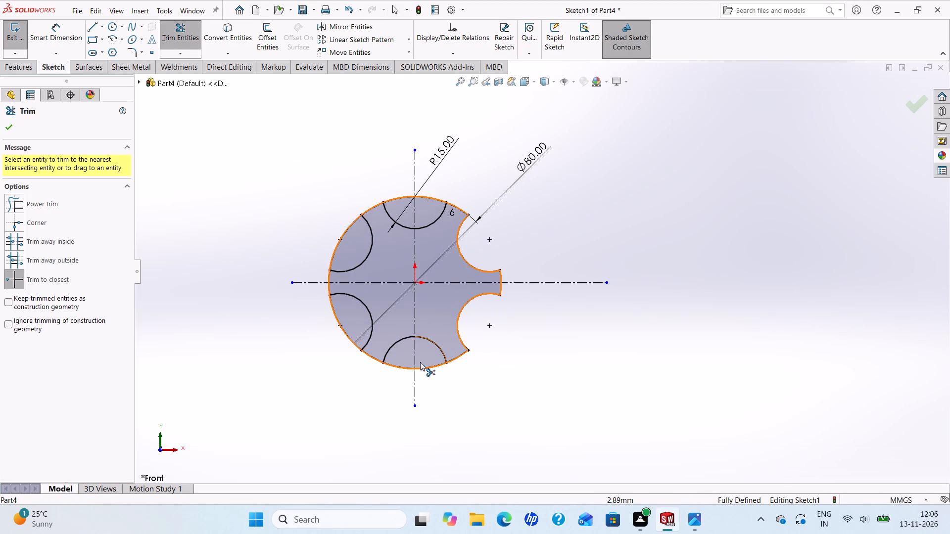
{"action": "left_click", "coordinate": [420, 369]}
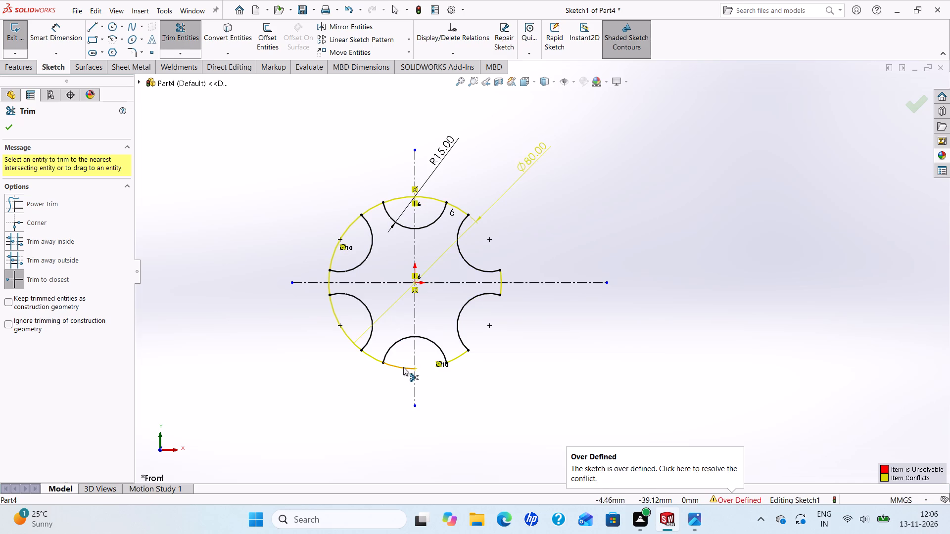
{"action": "left_click", "coordinate": [403, 367]}
{"action": "left_click", "coordinate": [346, 328]}
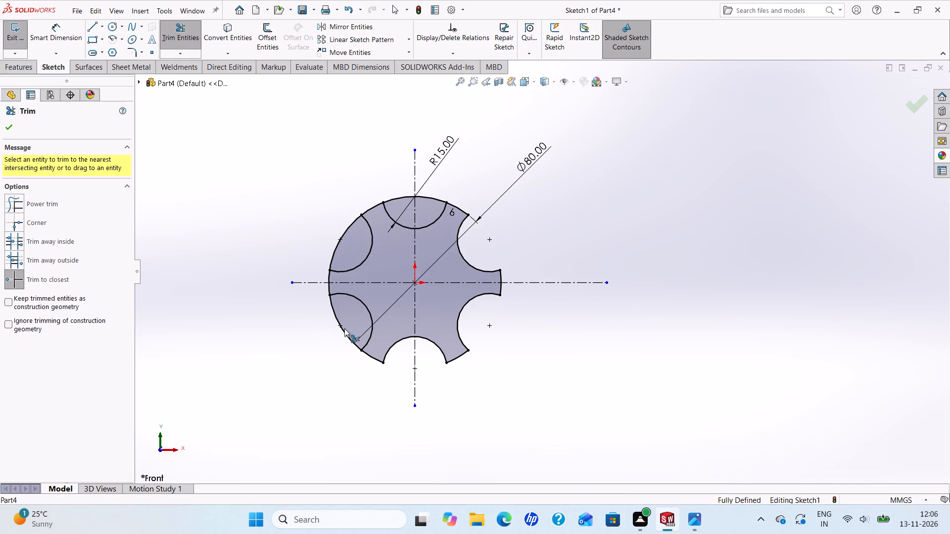
{"action": "left_click", "coordinate": [341, 327]}
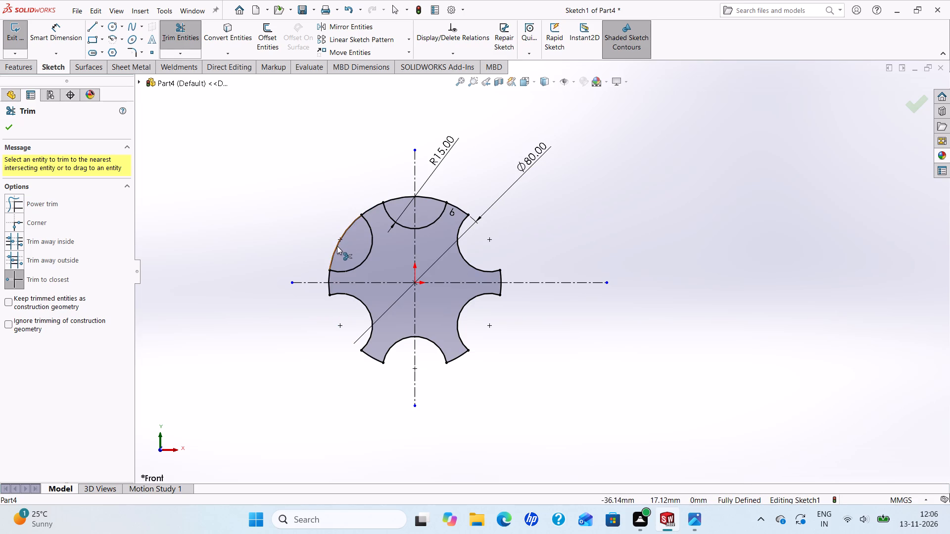
{"action": "left_click", "coordinate": [337, 246]}
{"action": "left_click", "coordinate": [403, 197]}
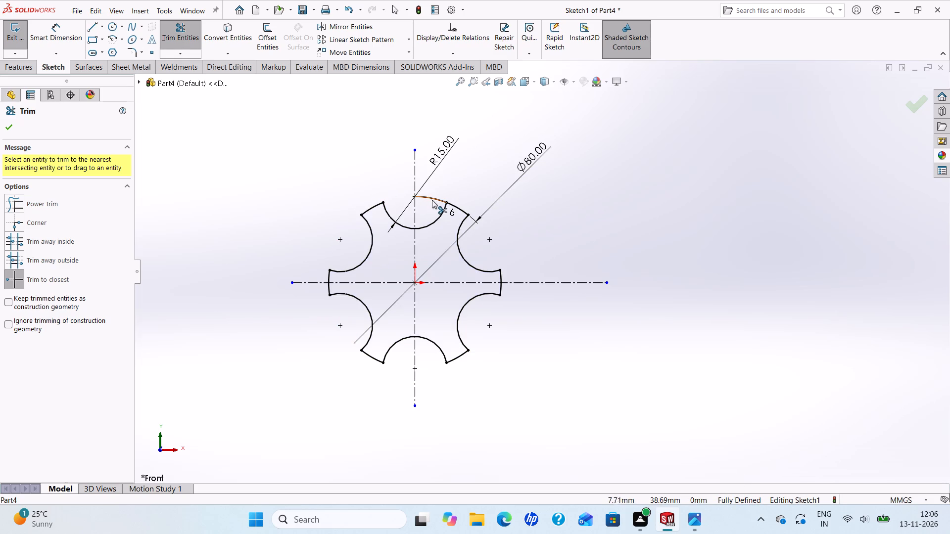
{"action": "left_click", "coordinate": [432, 201]}
{"action": "scroll", "coordinate": [485, 284], "scroll_direction": "up", "scroll_amount": 1}
{"action": "scroll", "coordinate": [507, 318], "scroll_direction": "down", "scroll_amount": 1}
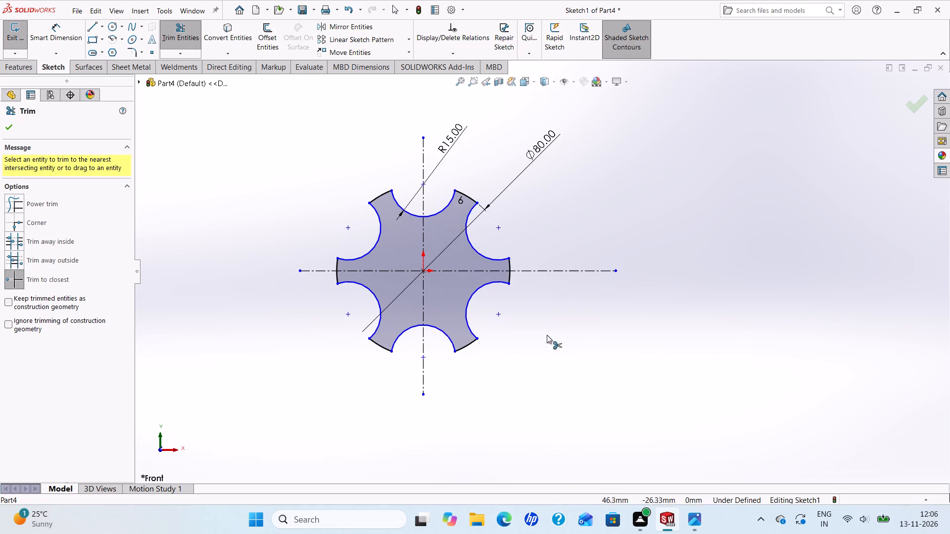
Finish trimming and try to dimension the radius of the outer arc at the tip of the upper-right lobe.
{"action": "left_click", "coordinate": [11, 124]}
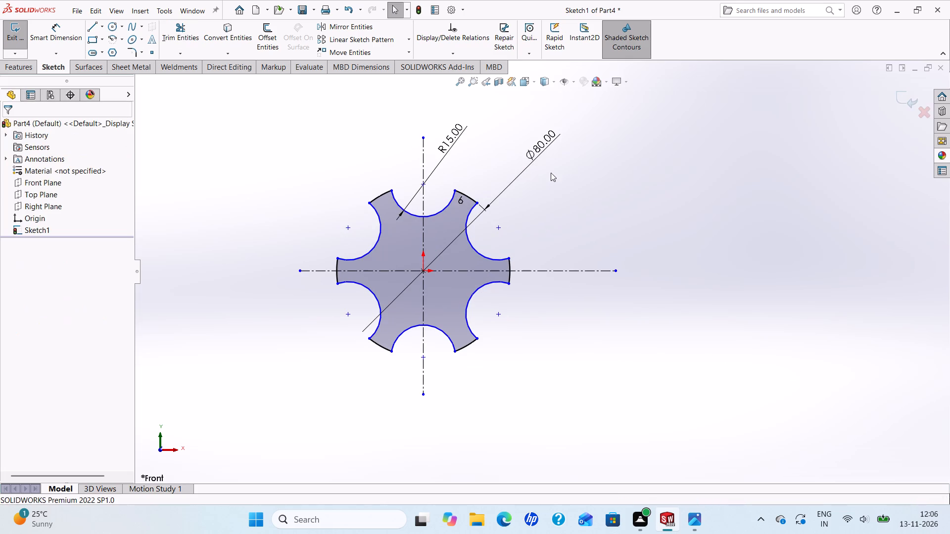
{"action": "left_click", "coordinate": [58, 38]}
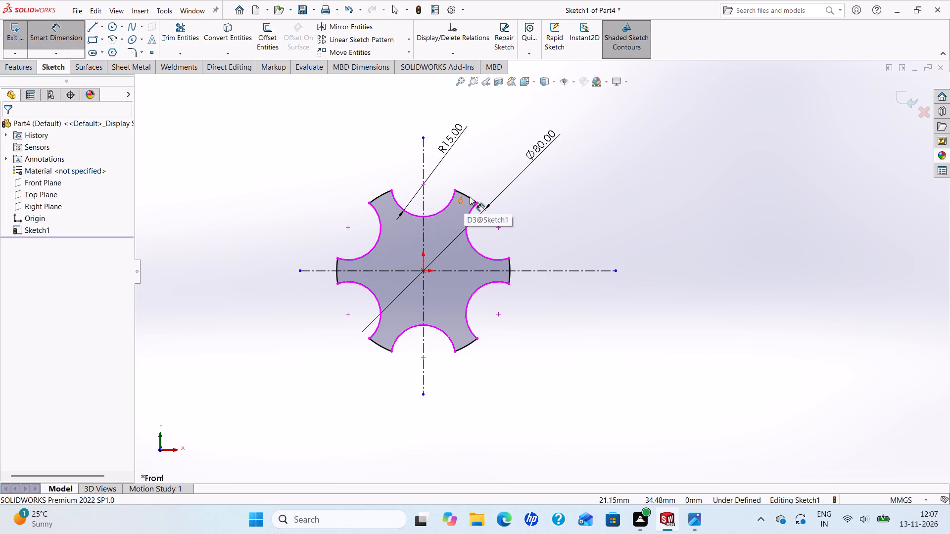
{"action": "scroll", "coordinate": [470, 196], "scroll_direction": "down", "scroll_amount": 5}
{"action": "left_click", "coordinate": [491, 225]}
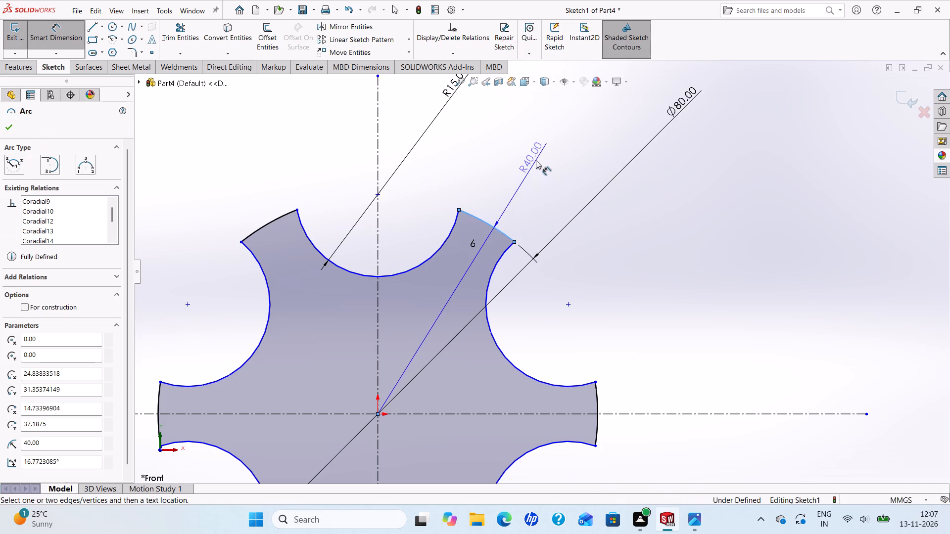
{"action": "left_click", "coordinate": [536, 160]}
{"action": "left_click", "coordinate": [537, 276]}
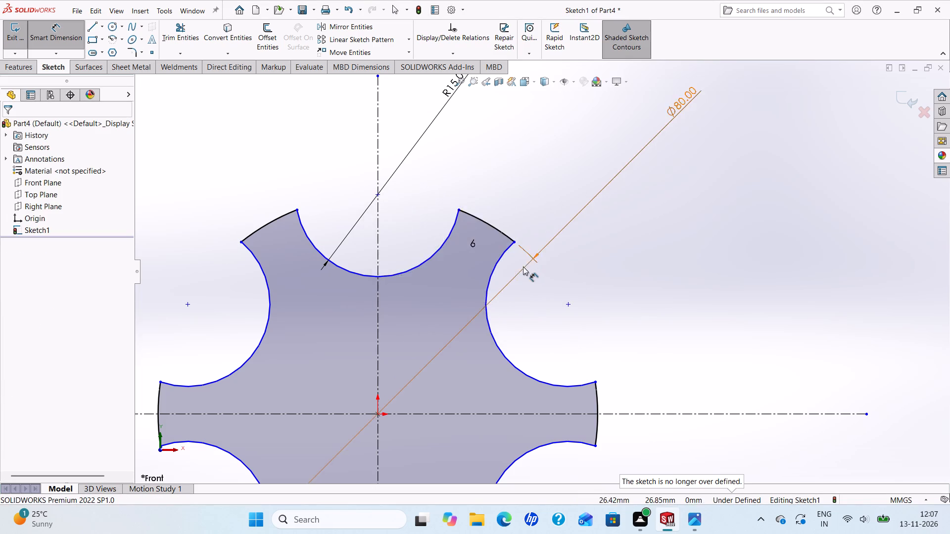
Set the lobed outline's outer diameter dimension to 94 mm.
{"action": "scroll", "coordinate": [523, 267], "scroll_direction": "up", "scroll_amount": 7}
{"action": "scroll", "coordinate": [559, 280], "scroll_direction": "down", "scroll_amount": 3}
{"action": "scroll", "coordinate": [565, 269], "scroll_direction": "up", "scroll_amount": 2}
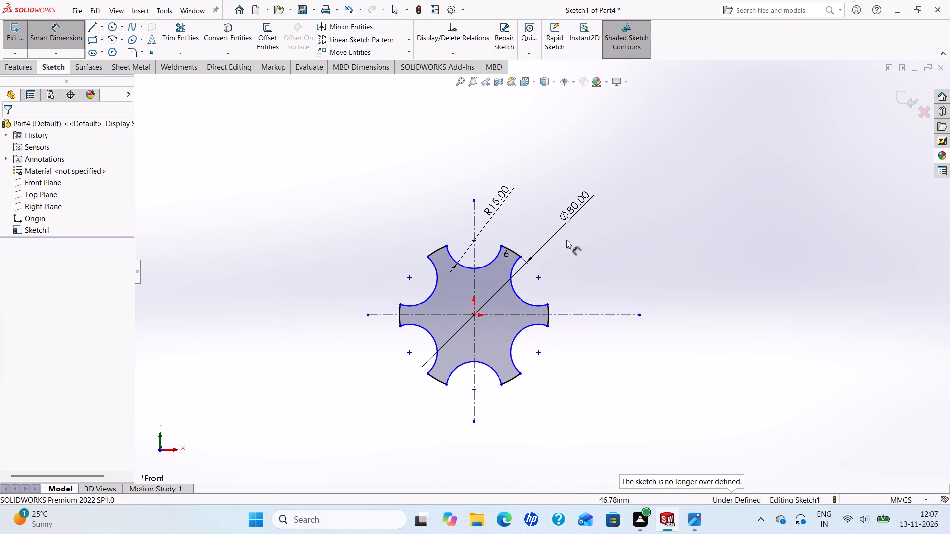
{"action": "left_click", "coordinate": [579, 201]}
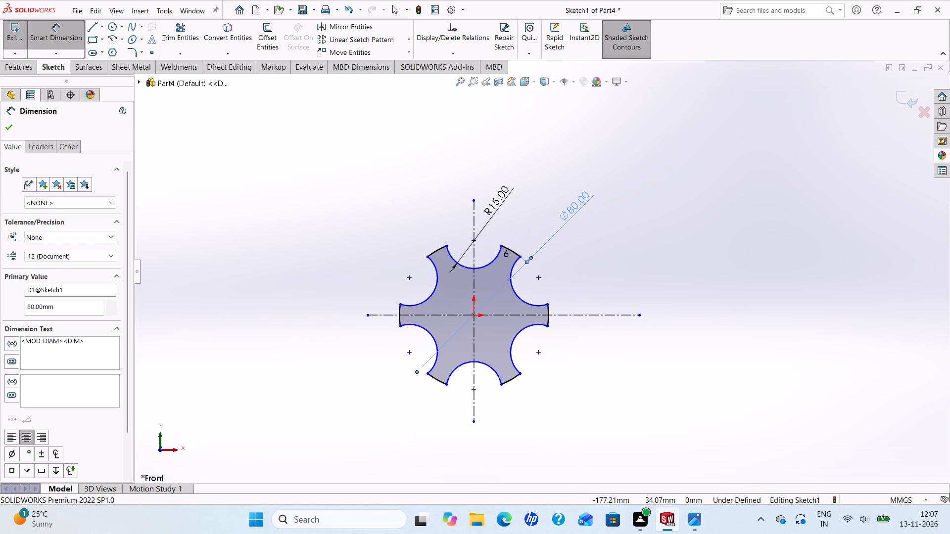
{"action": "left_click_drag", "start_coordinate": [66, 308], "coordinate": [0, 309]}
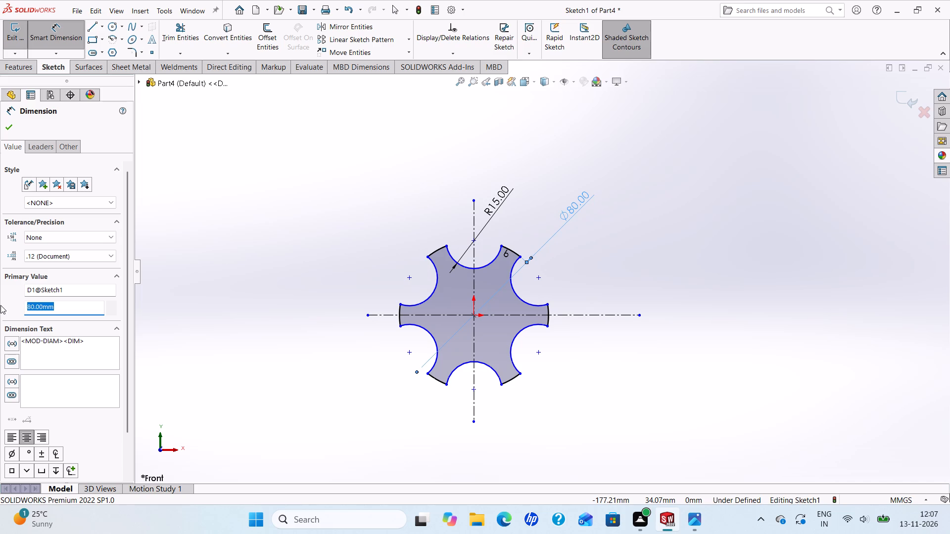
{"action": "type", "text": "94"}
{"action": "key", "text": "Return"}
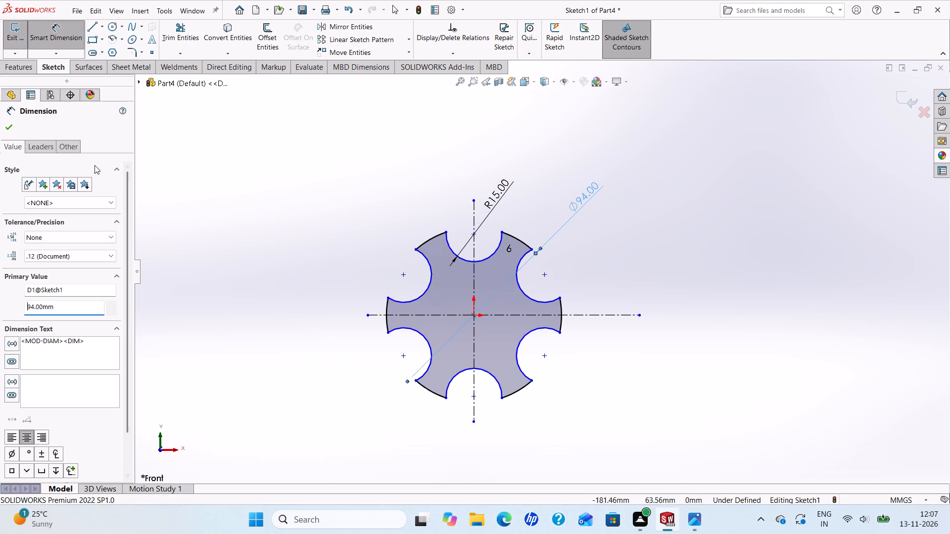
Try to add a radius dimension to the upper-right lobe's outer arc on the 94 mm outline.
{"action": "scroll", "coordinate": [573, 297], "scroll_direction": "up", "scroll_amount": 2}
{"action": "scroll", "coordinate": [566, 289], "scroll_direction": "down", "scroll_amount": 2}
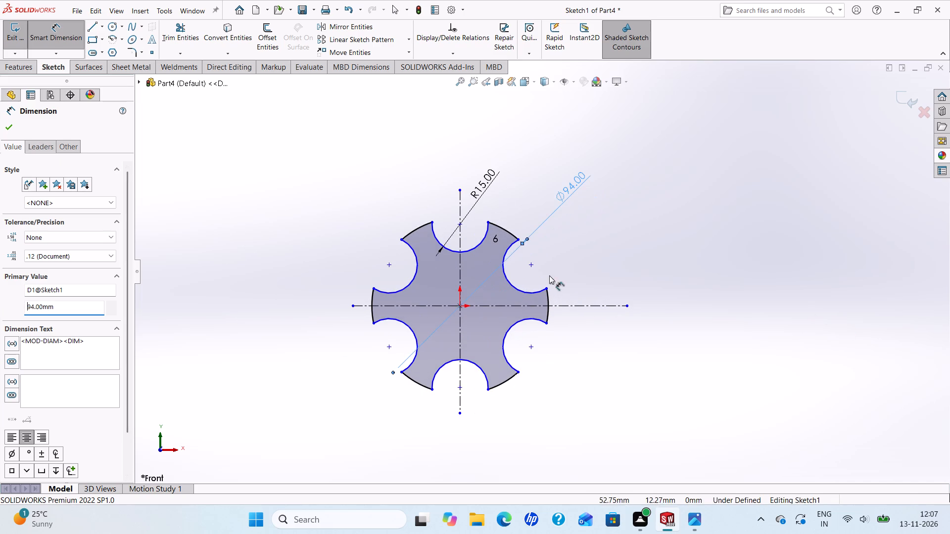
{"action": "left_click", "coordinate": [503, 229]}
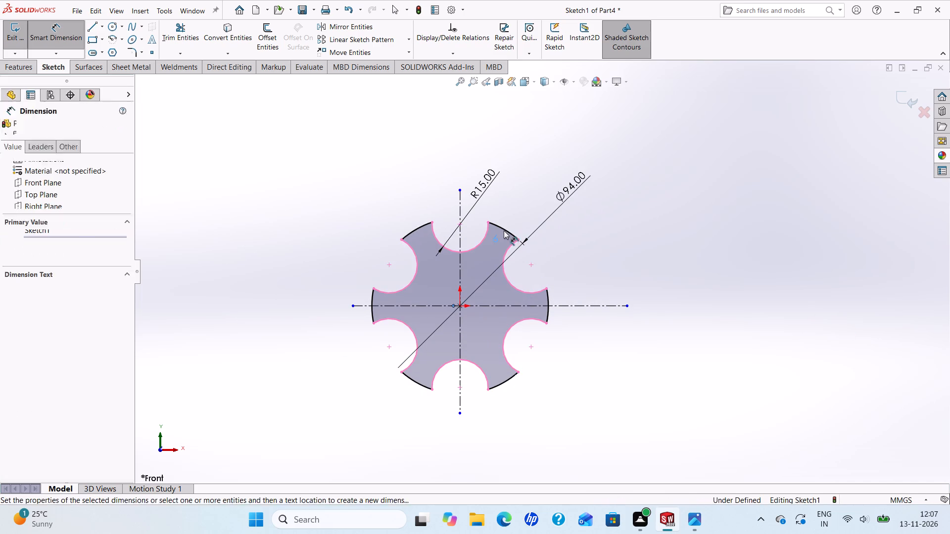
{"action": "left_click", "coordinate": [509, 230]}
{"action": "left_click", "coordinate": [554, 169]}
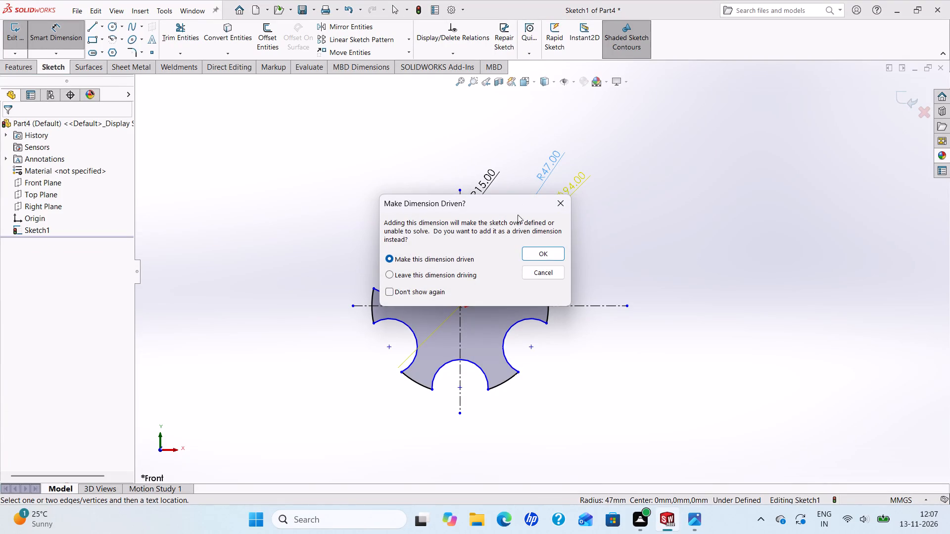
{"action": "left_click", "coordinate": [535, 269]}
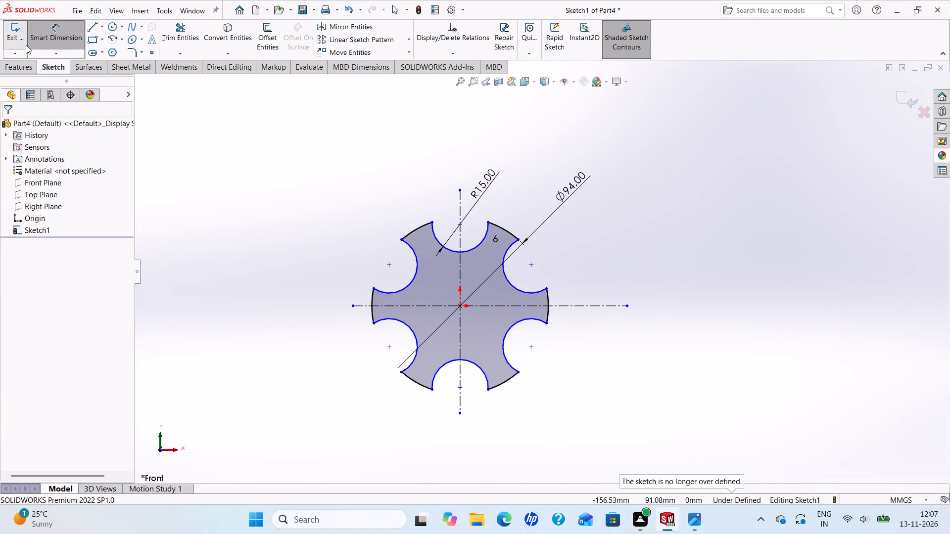
Check the knob's reference drawing and undo the sketch edits back to the plain 80 mm circle with its centerlines.
{"action": "left_click", "coordinate": [697, 520]}
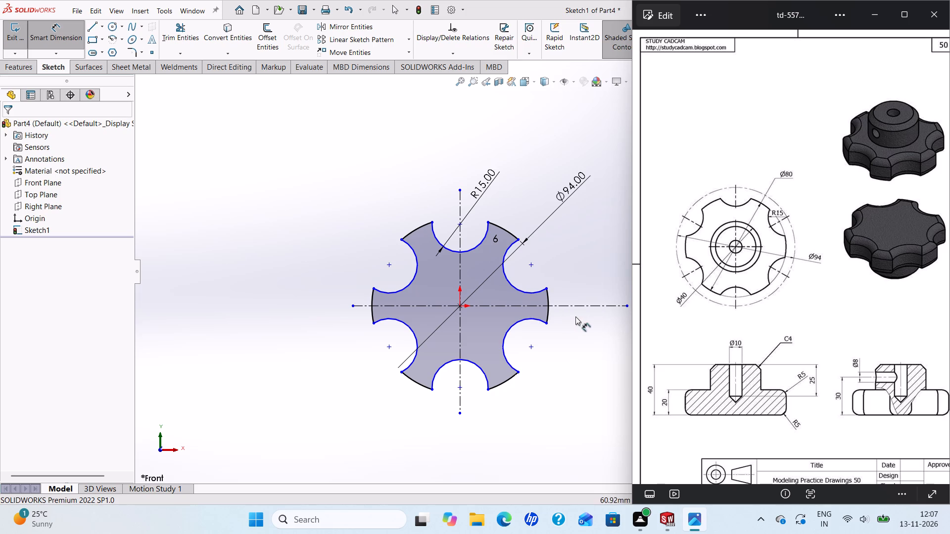
{"action": "scroll", "coordinate": [554, 267], "scroll_direction": "up", "scroll_amount": 2}
{"action": "scroll", "coordinate": [532, 279], "scroll_direction": "down", "scroll_amount": 2}
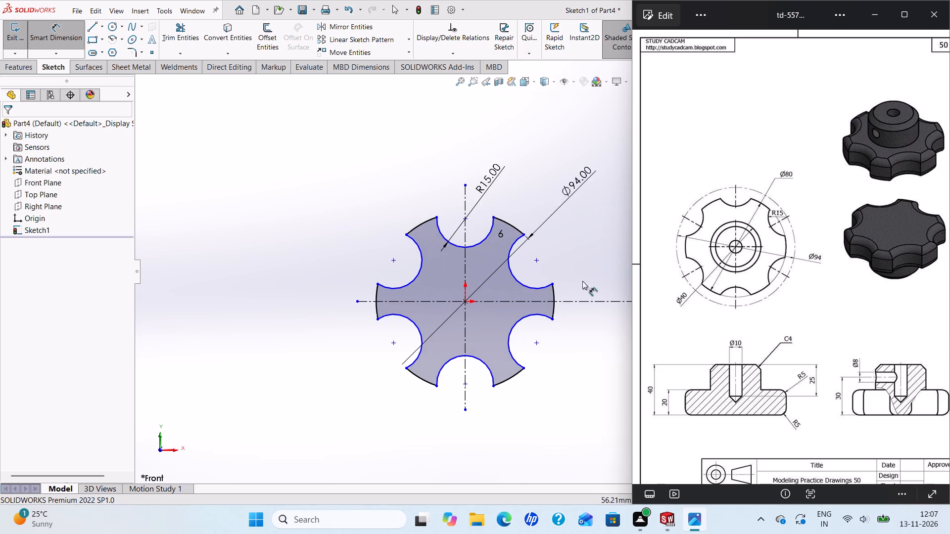
{"action": "scroll", "coordinate": [581, 258], "scroll_direction": "up", "scroll_amount": 2}
{"action": "scroll", "coordinate": [581, 258], "scroll_direction": "down", "scroll_amount": 2}
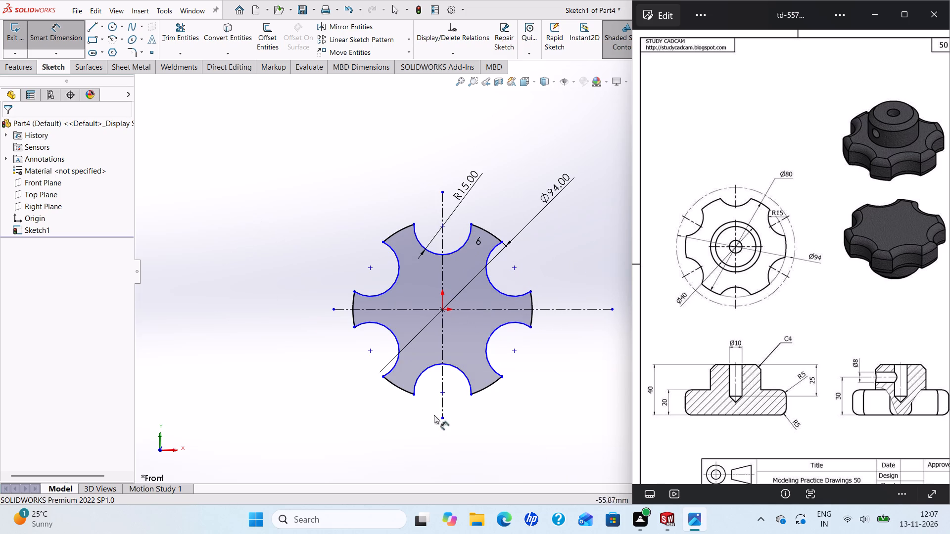
{"action": "key", "text": "ctrl+z"}
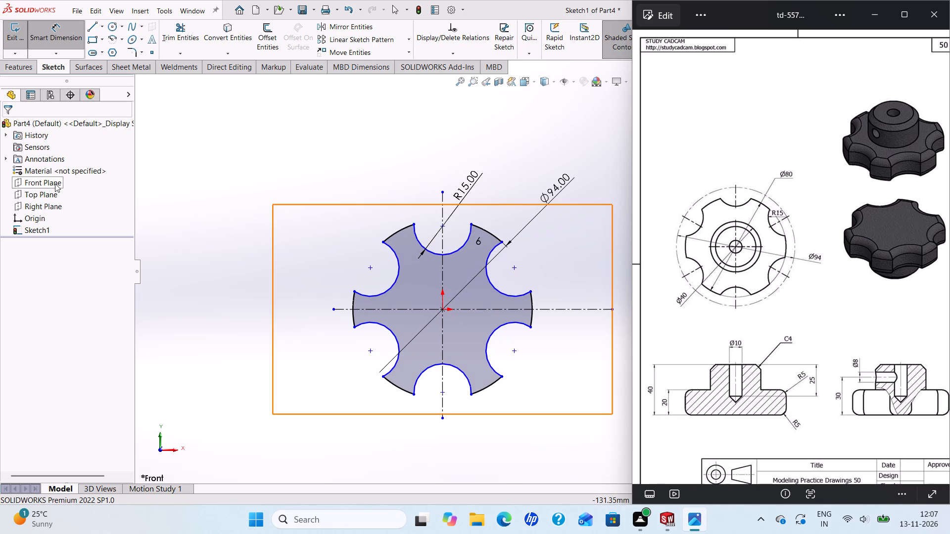
{"action": "key", "text": "ctrl+z"}
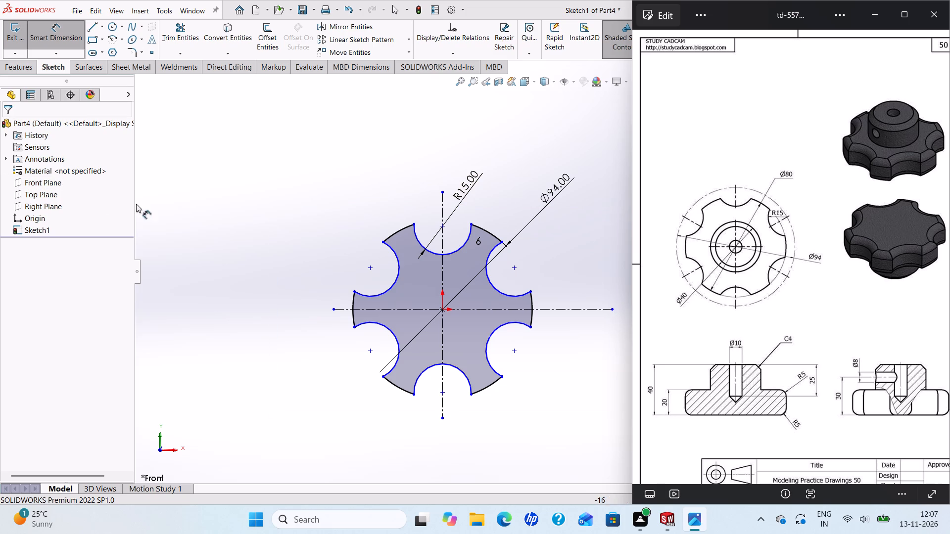
{"action": "key", "text": "ctrl+z"}
{"action": "left_click", "coordinate": [251, 200]}
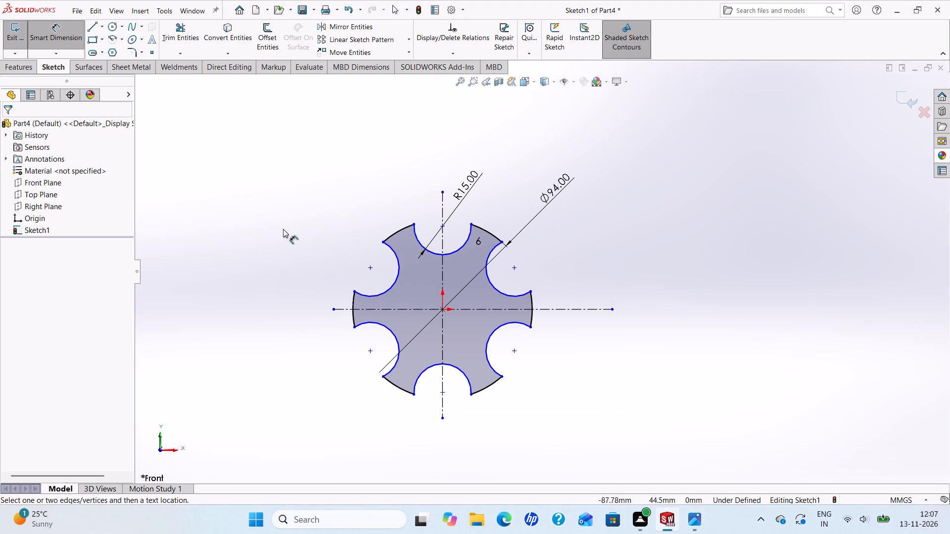
{"action": "key", "text": "ctrl+z"}
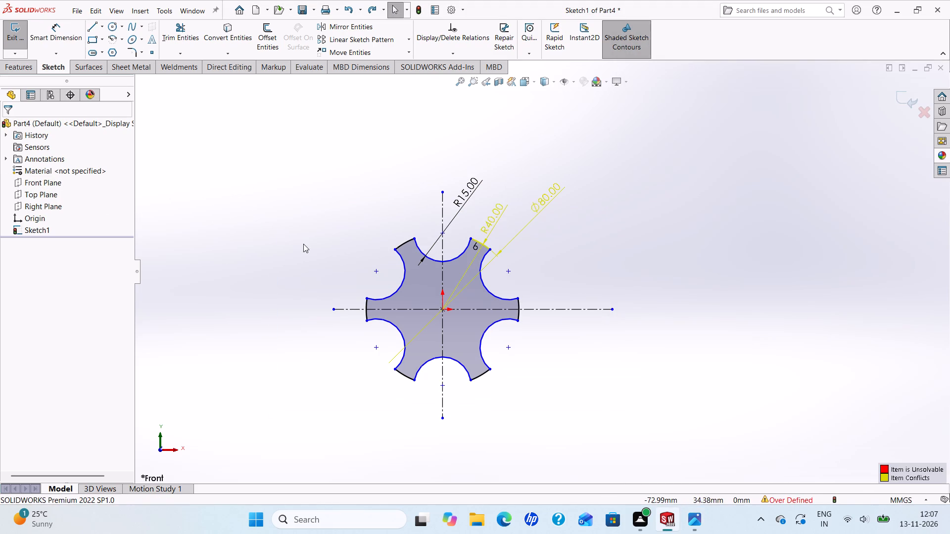
{"action": "key", "text": "ctrl+z"}
{"action": "key", "text": "ctrl+z"}
{"action": "key", "text": "ctrl+z"}
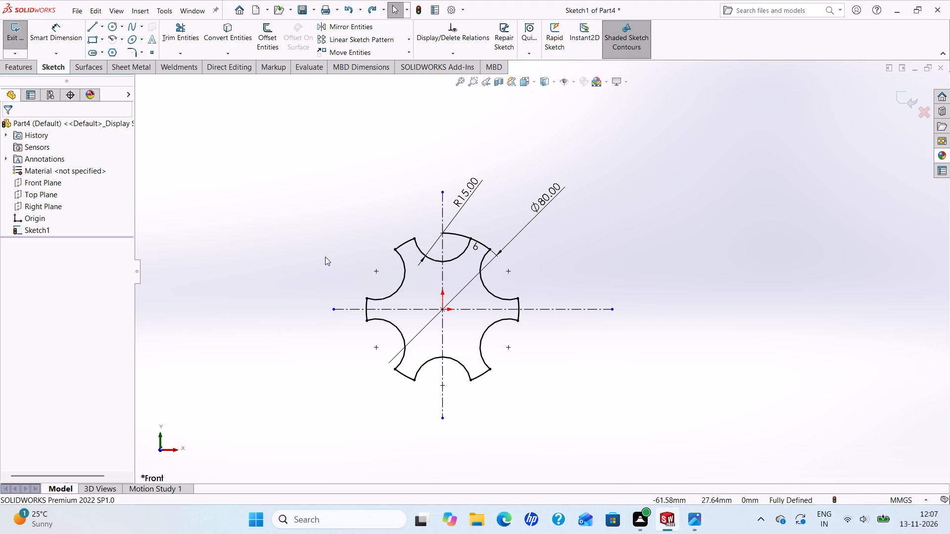
{"action": "key", "text": "ctrl+z"}
{"action": "key", "text": "ctrl+z"}
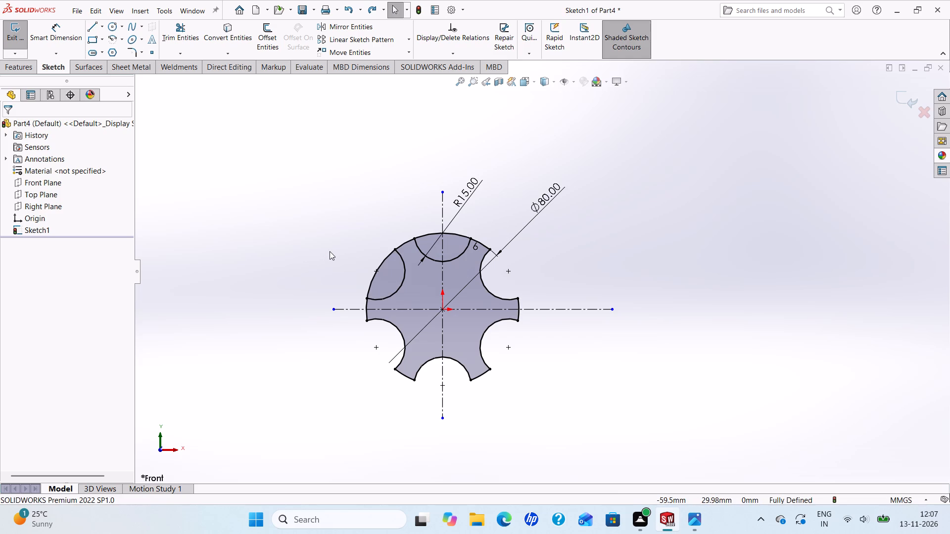
{"action": "key", "text": "ctrl+z"}
{"action": "key", "text": "ctrl+z"}
{"action": "key", "text": "ctrl+z"}
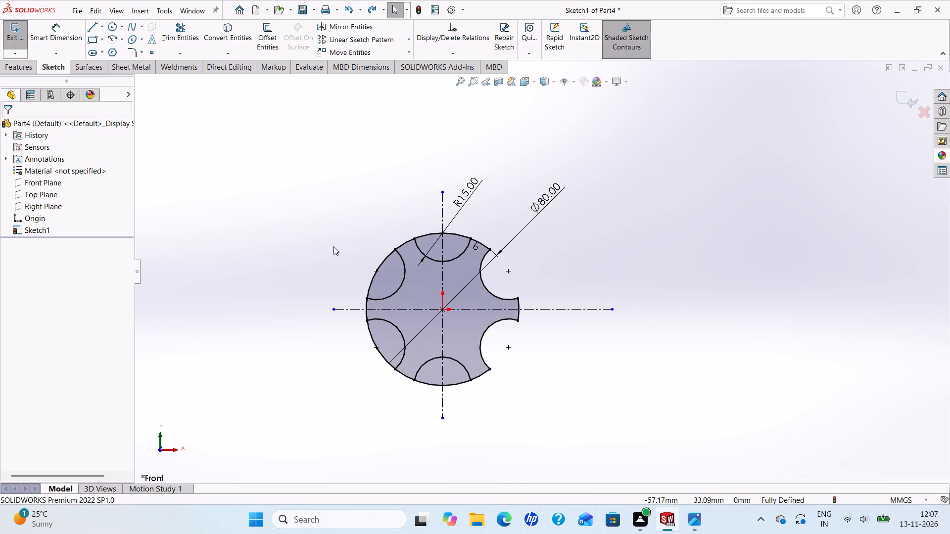
{"action": "key", "text": "ctrl+z"}
{"action": "key", "text": "ctrl+z"}
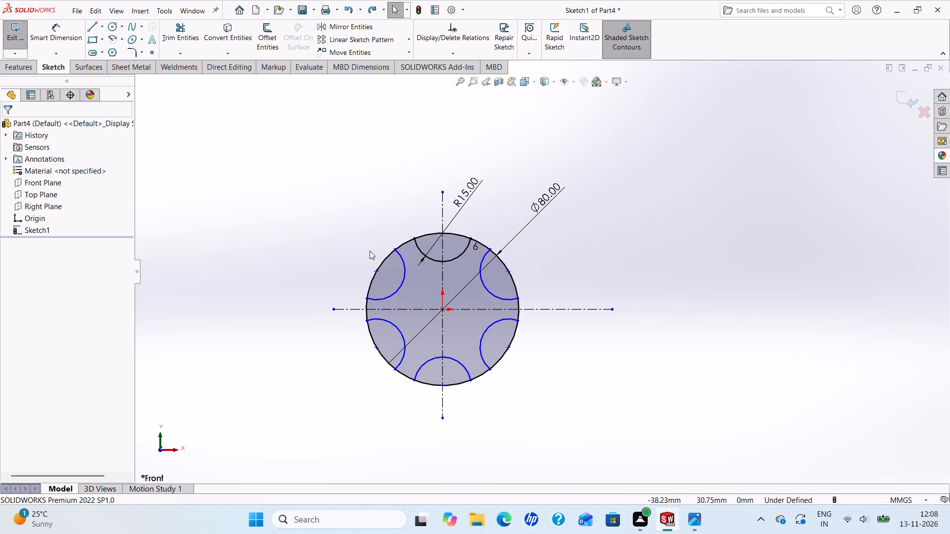
{"action": "key", "text": "ctrl+z"}
{"action": "key", "text": "ctrl+z"}
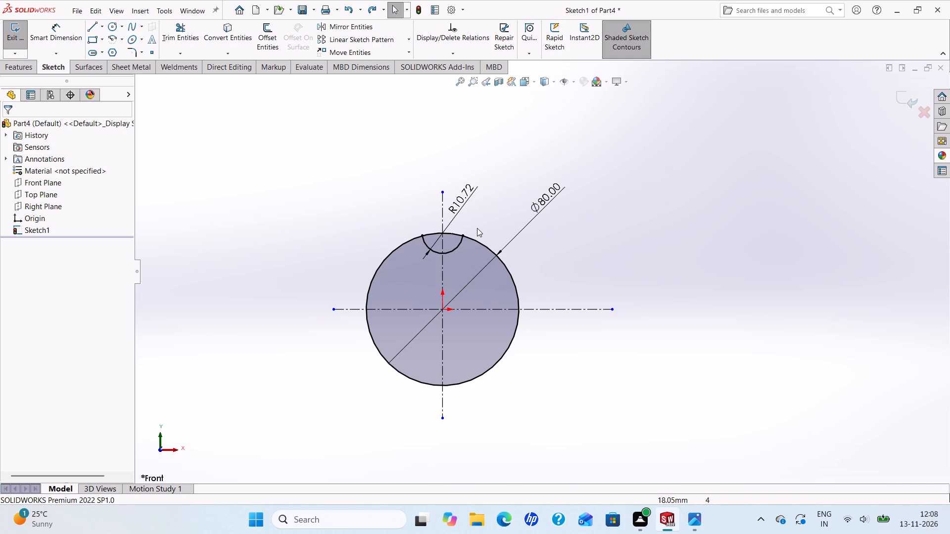
{"action": "key", "text": "ctrl+z"}
{"action": "key", "text": "ctrl+z"}
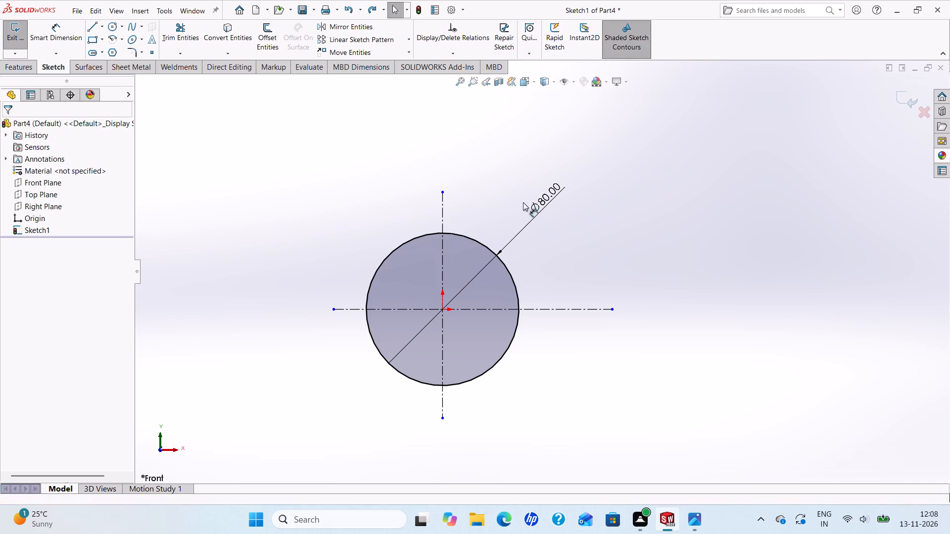
Sketch a three-point arc of about 9.8 mm radius across the top of the circle, ends on the circle and bulging inward.
{"action": "scroll", "coordinate": [544, 330], "scroll_direction": "down", "scroll_amount": 1}
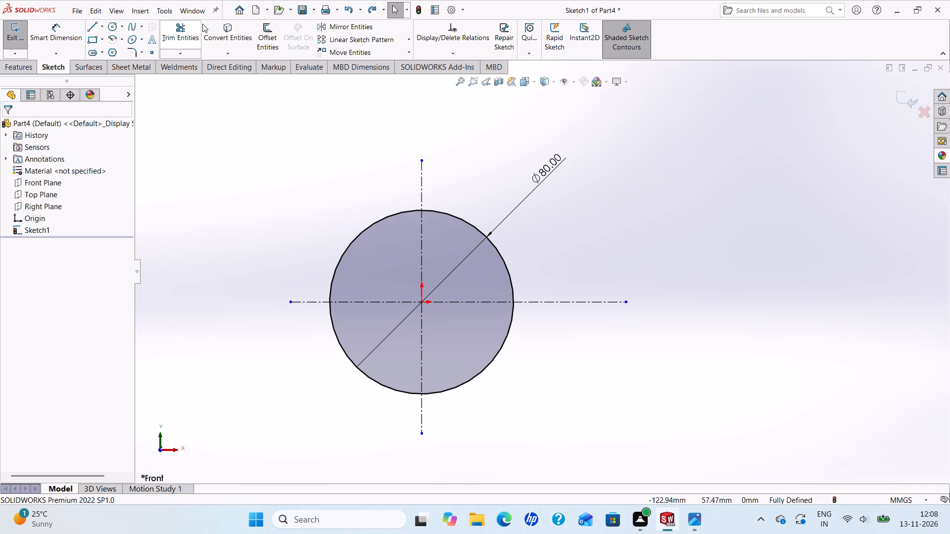
{"action": "left_click", "coordinate": [119, 42]}
{"action": "left_click", "coordinate": [138, 82]}
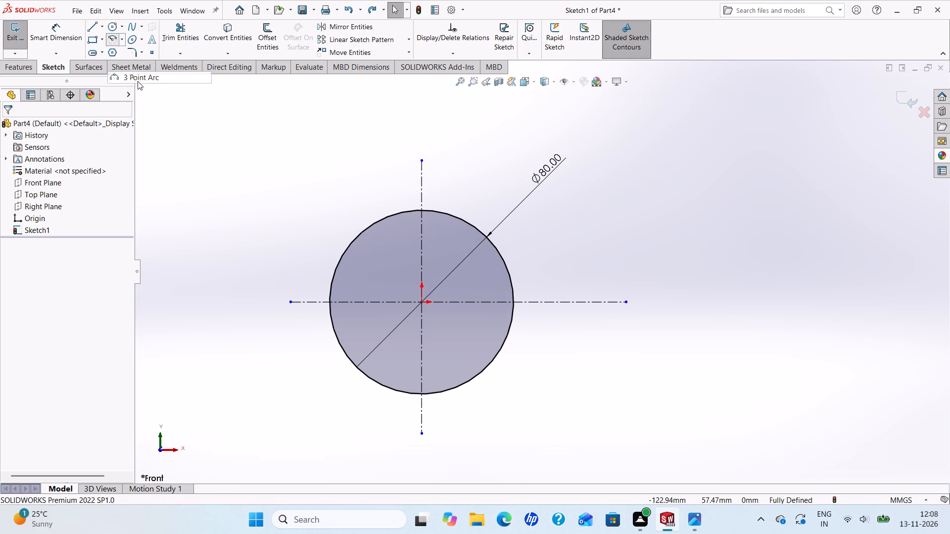
{"action": "left_click", "coordinate": [442, 213]}
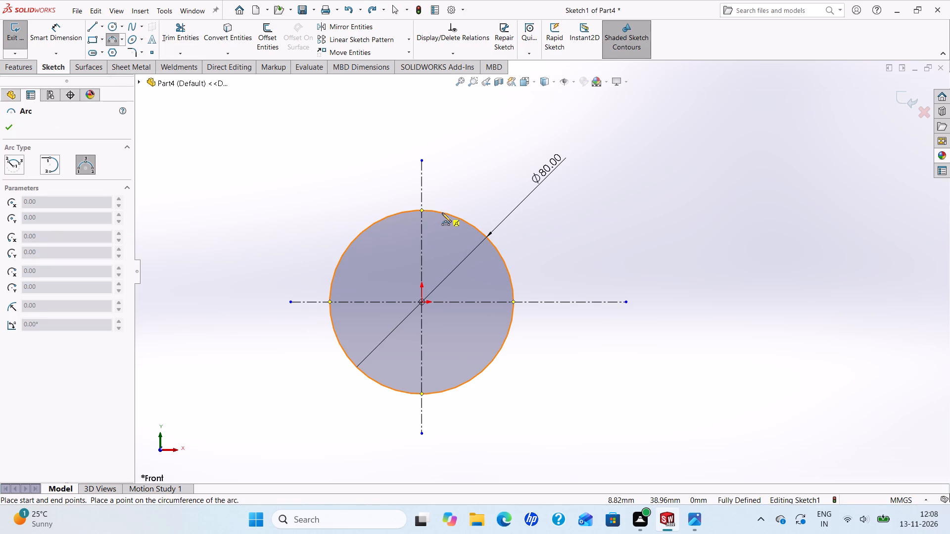
{"action": "left_click", "coordinate": [402, 214]}
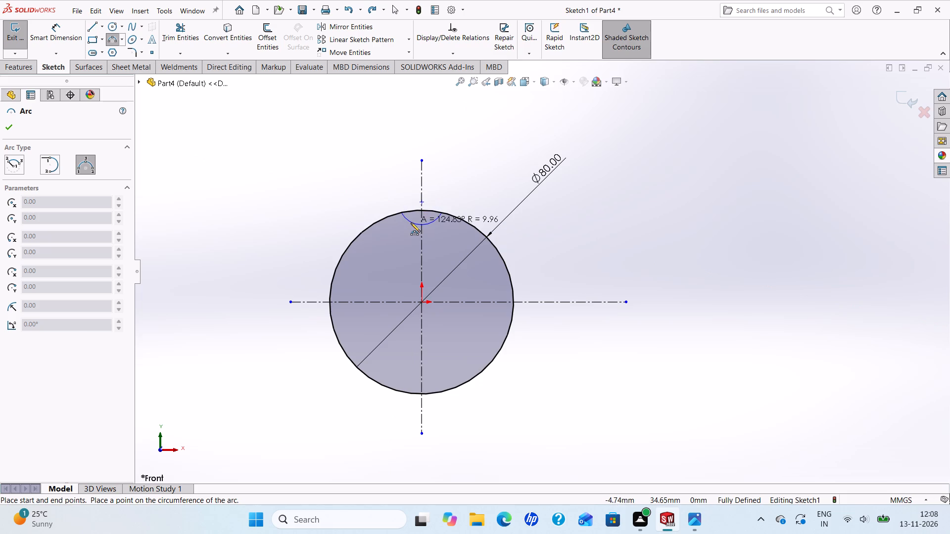
{"action": "left_click", "coordinate": [411, 222]}
{"action": "right_click", "coordinate": [411, 222]}
{"action": "left_click", "coordinate": [434, 230]}
Dimension the new arc's radius as 15 mm.
{"action": "scroll", "coordinate": [475, 218], "scroll_direction": "up", "scroll_amount": 1}
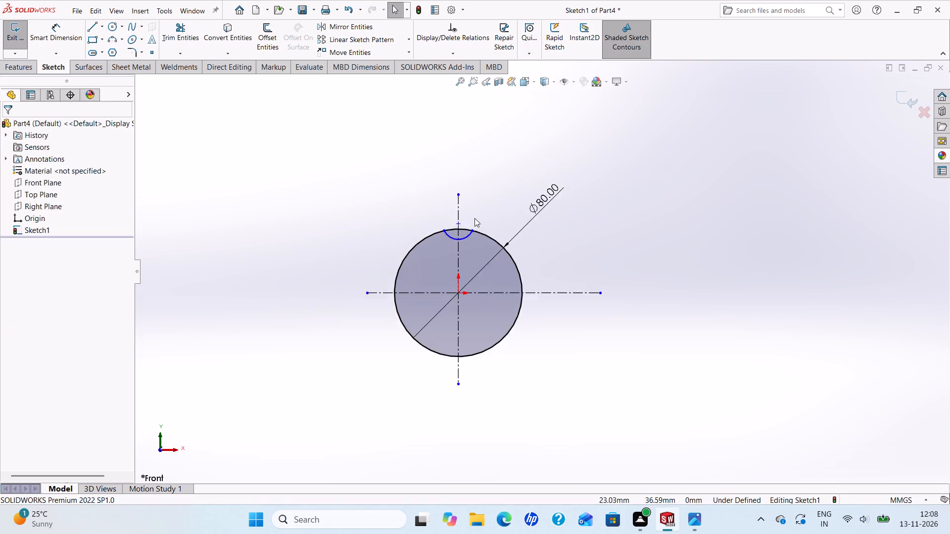
{"action": "scroll", "coordinate": [475, 218], "scroll_direction": "up", "scroll_amount": 1}
{"action": "scroll", "coordinate": [472, 220], "scroll_direction": "down", "scroll_amount": 3}
{"action": "left_click", "coordinate": [69, 36]}
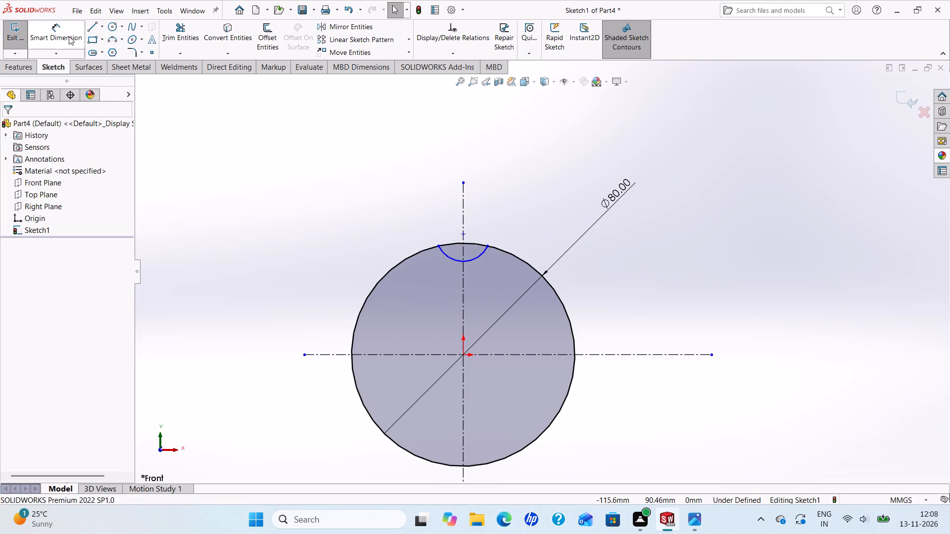
{"action": "left_click", "coordinate": [471, 259]}
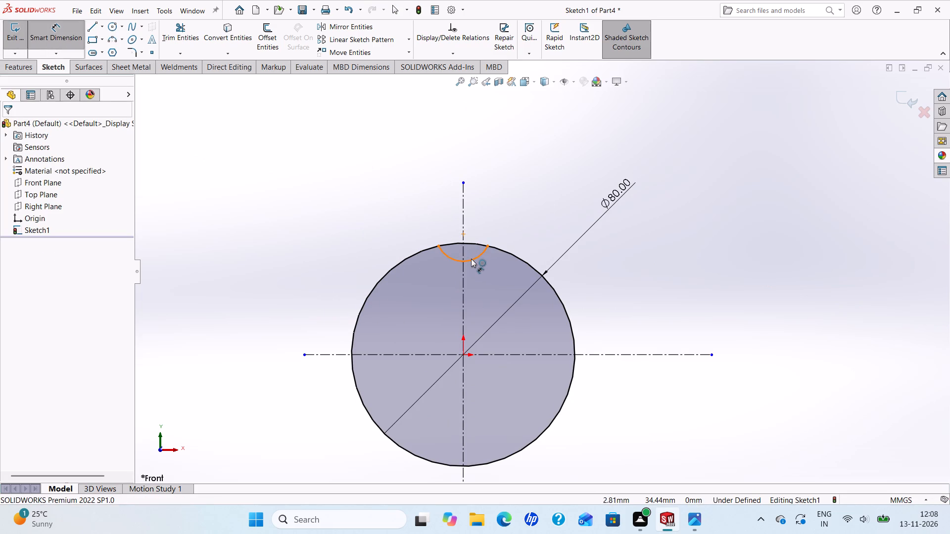
{"action": "left_click", "coordinate": [492, 188]}
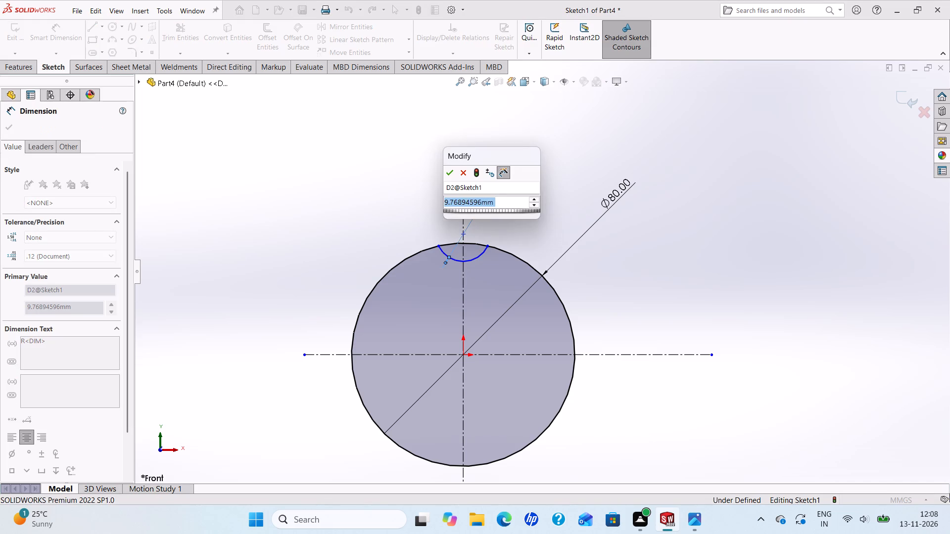
{"action": "type", "text": "15"}
{"action": "key", "text": "Return"}
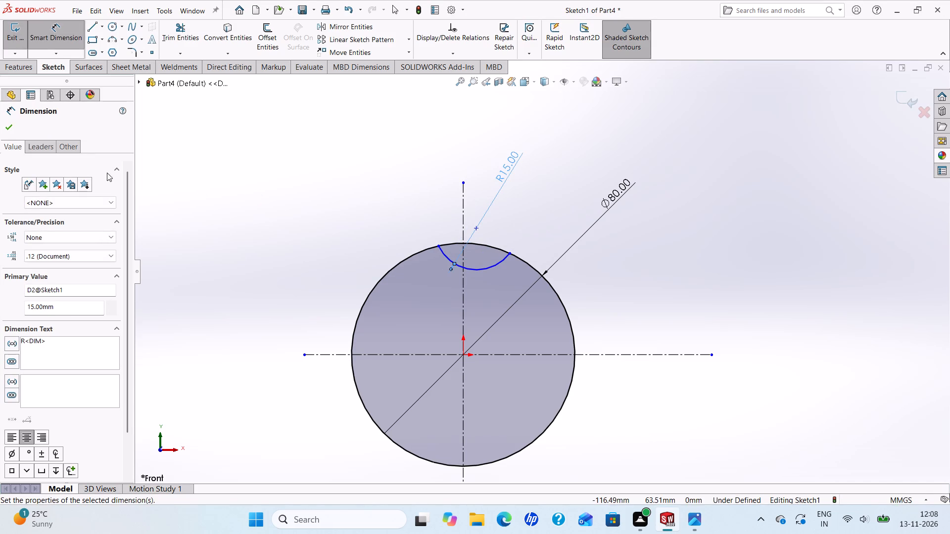
{"action": "left_click", "coordinate": [10, 128]}
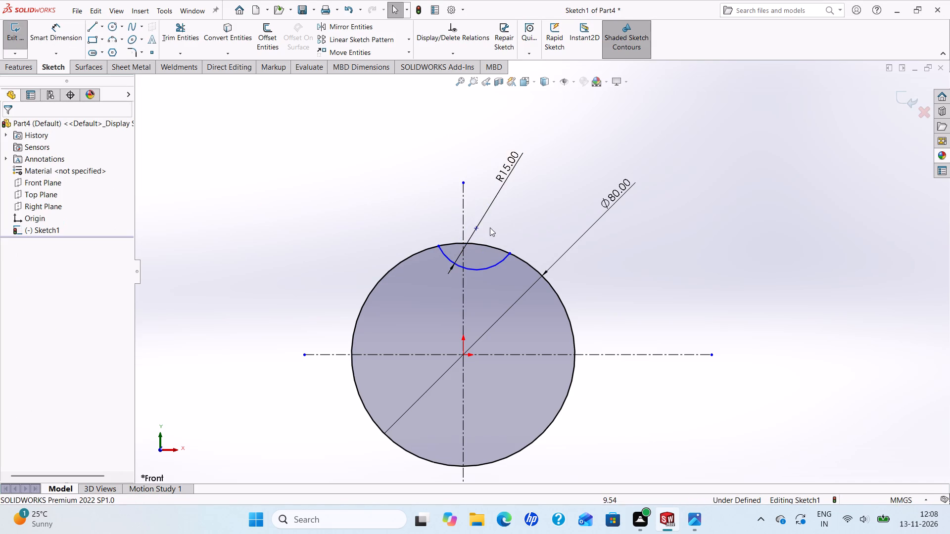
Make the R15 arc's centre point coincident with the vertical centerline.
{"action": "scroll", "coordinate": [490, 227], "scroll_direction": "down", "scroll_amount": 3}
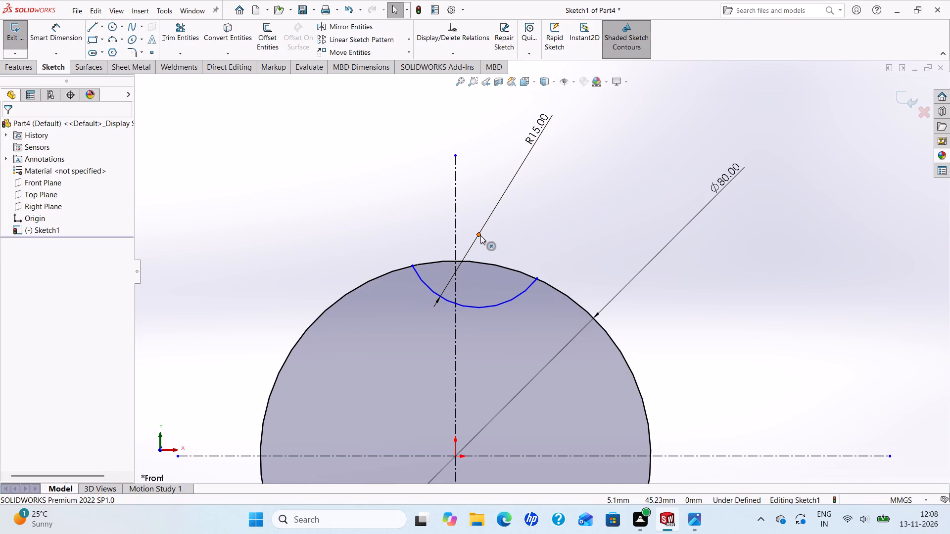
{"action": "left_click", "coordinate": [480, 235], "text": "ctrl"}
{"action": "left_click", "coordinate": [457, 235], "text": "ctrl"}
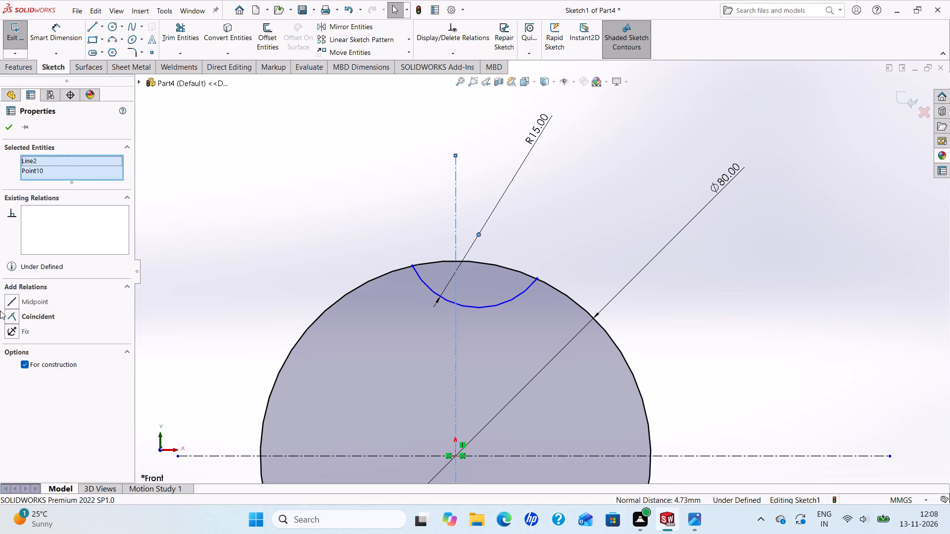
{"action": "left_click", "coordinate": [8, 315]}
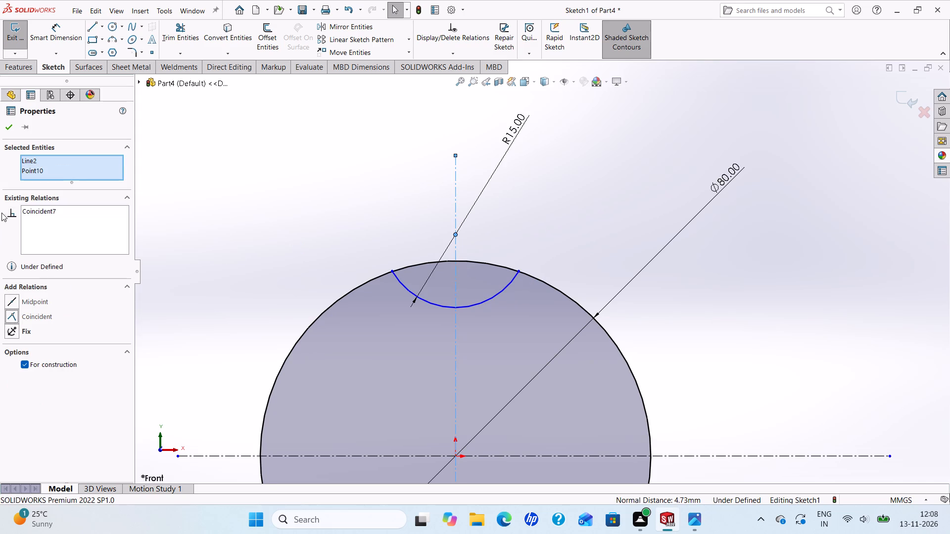
{"action": "left_click", "coordinate": [4, 131]}
Add a horizontal relation between the two endpoints of the R15 arc.
{"action": "scroll", "coordinate": [499, 290], "scroll_direction": "up", "scroll_amount": 2}
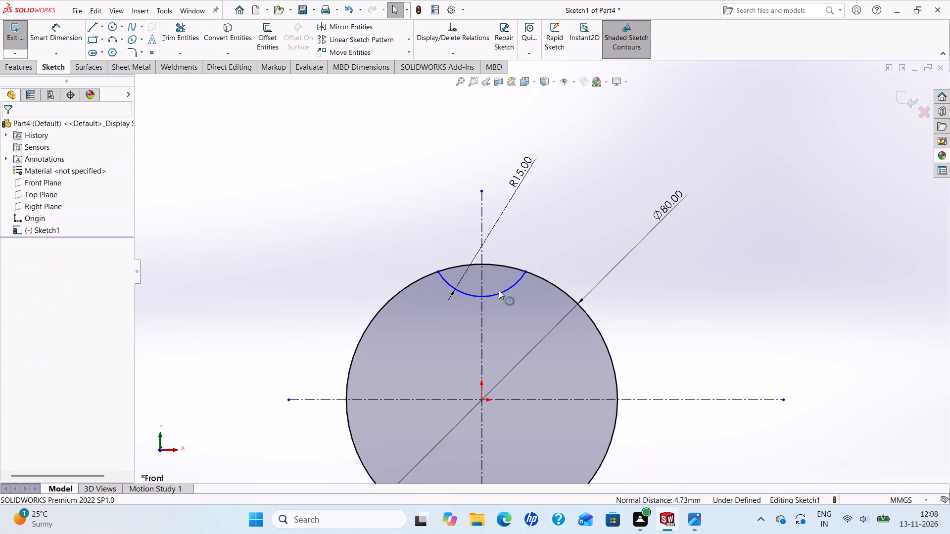
{"action": "scroll", "coordinate": [592, 328], "scroll_direction": "down", "scroll_amount": 1}
{"action": "scroll", "coordinate": [586, 323], "scroll_direction": "up", "scroll_amount": 3}
{"action": "scroll", "coordinate": [588, 338], "scroll_direction": "down", "scroll_amount": 1}
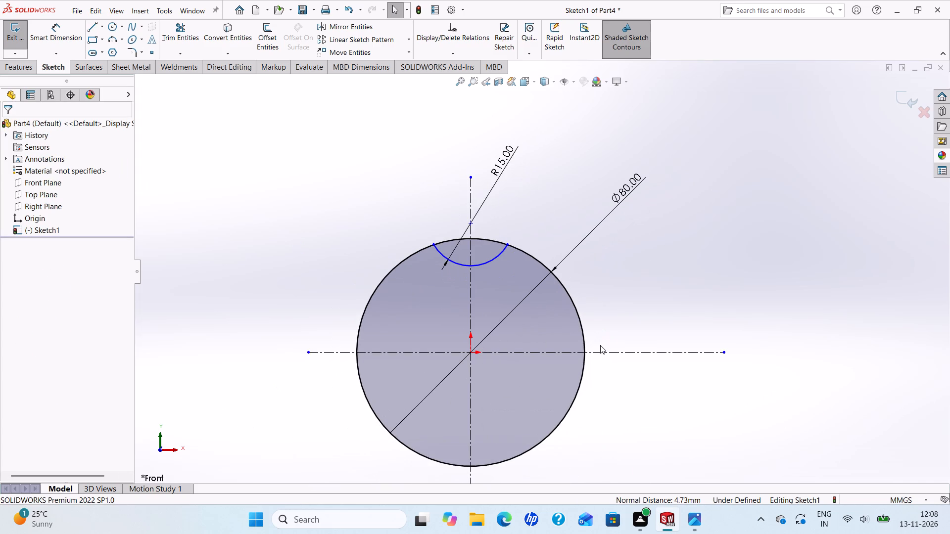
{"action": "scroll", "coordinate": [592, 344], "scroll_direction": "up", "scroll_amount": 1}
{"action": "scroll", "coordinate": [501, 273], "scroll_direction": "down", "scroll_amount": 4}
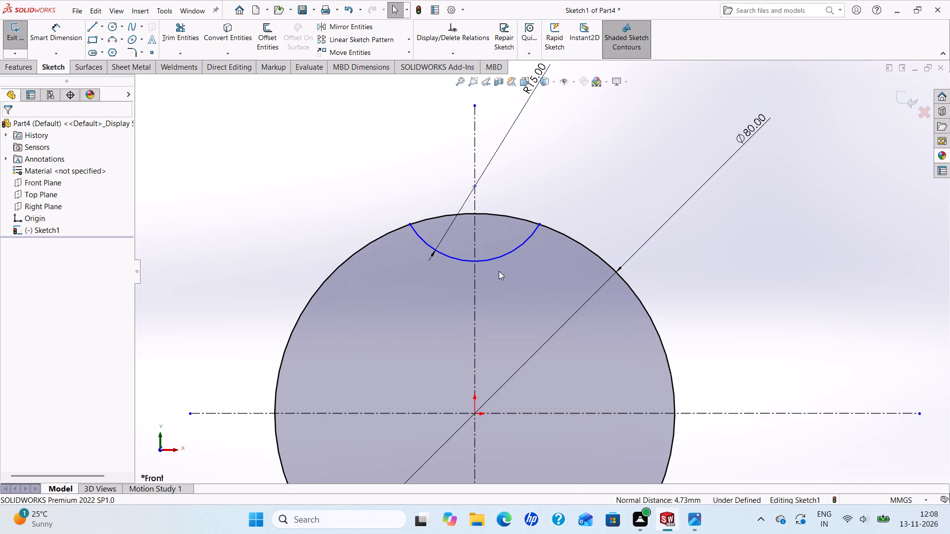
{"action": "left_click", "coordinate": [540, 225], "text": "ctrl"}
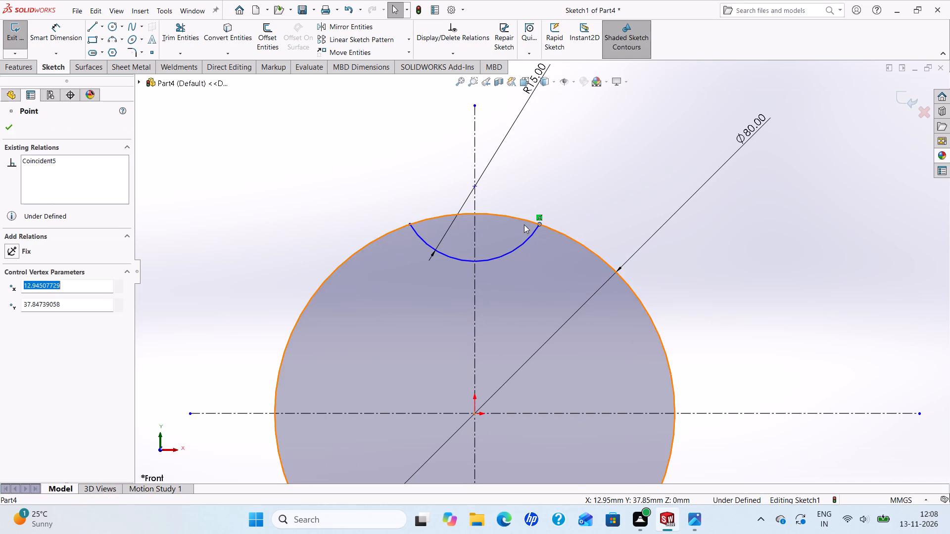
{"action": "left_click", "coordinate": [408, 223], "text": "ctrl"}
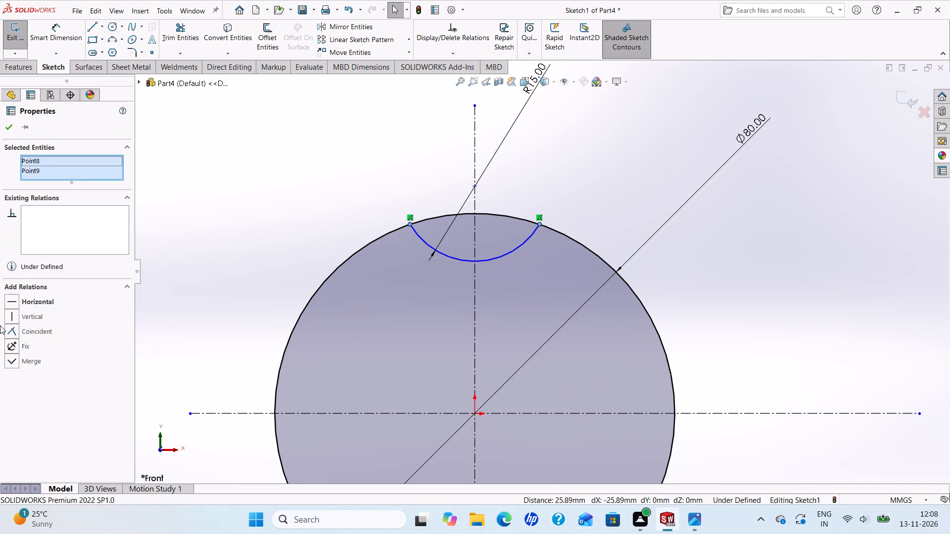
{"action": "left_click", "coordinate": [15, 304]}
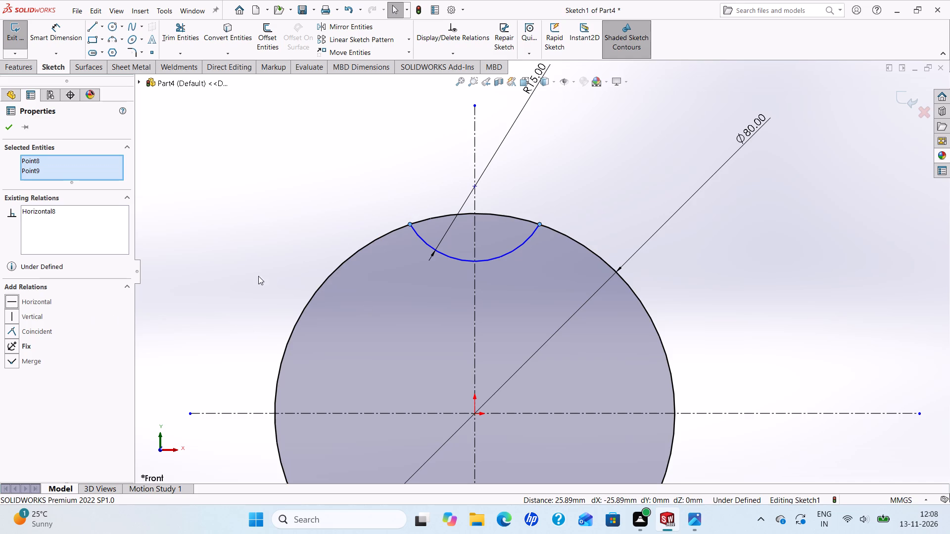
{"action": "left_click", "coordinate": [9, 128]}
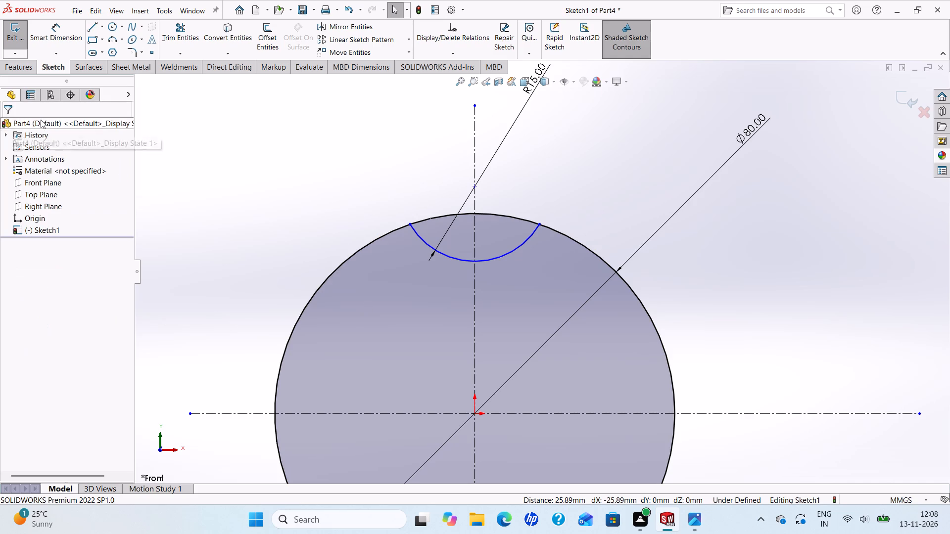
Dimension the horizontal distance from the vertical centerline to the R15 arc's right endpoint, accepting the current value.
{"action": "left_click", "coordinate": [62, 40]}
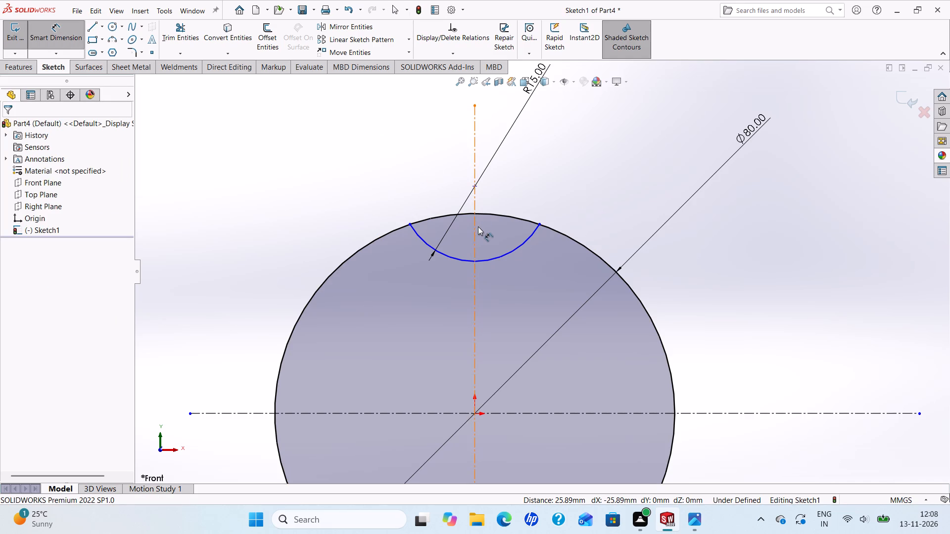
{"action": "left_click", "coordinate": [473, 230]}
{"action": "left_click", "coordinate": [537, 221]}
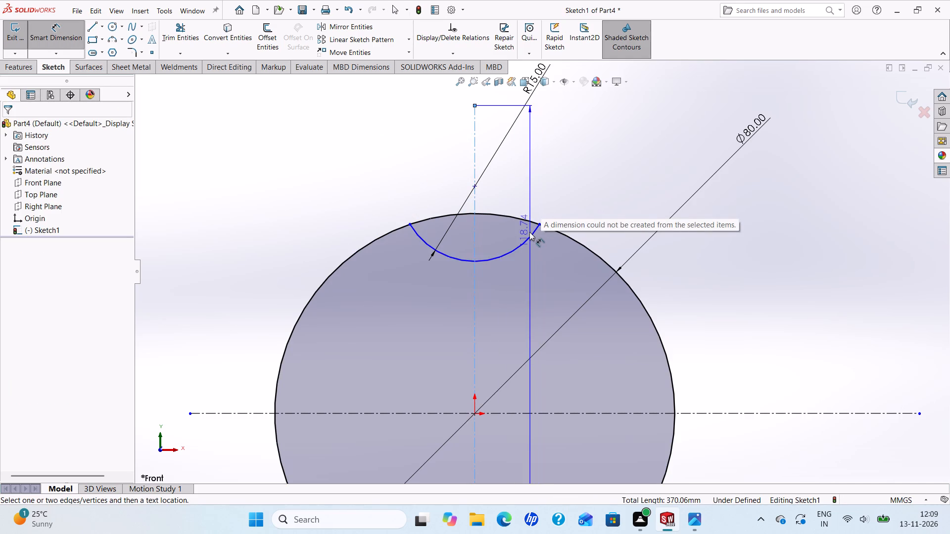
{"action": "left_click", "coordinate": [534, 230]}
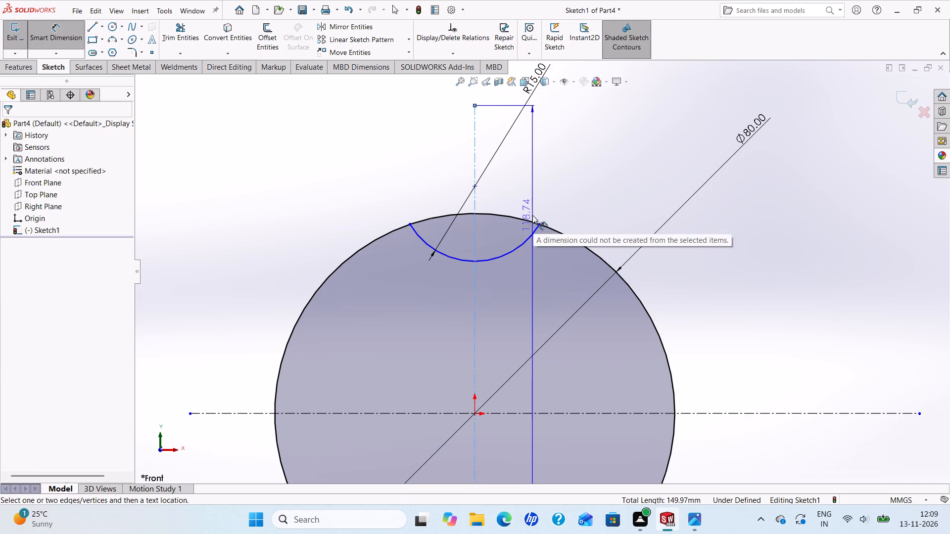
{"action": "key", "text": "Escape"}
{"action": "left_click", "coordinate": [537, 222]}
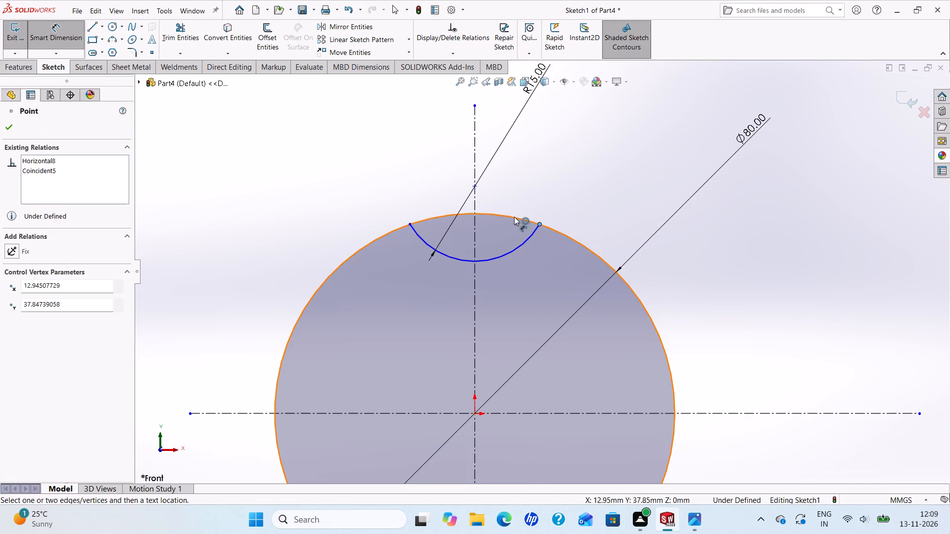
{"action": "left_click", "coordinate": [474, 205]}
{"action": "left_click", "coordinate": [497, 183]}
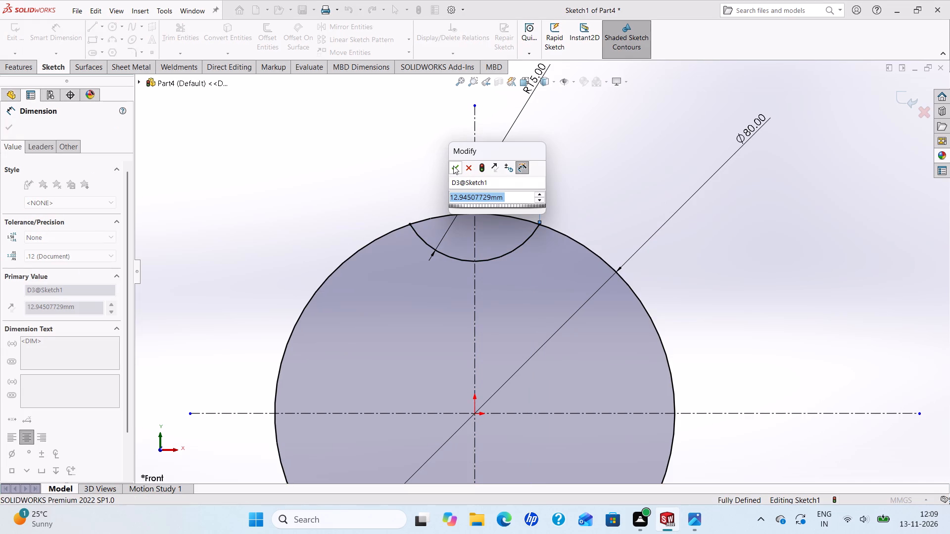
{"action": "left_click", "coordinate": [453, 166]}
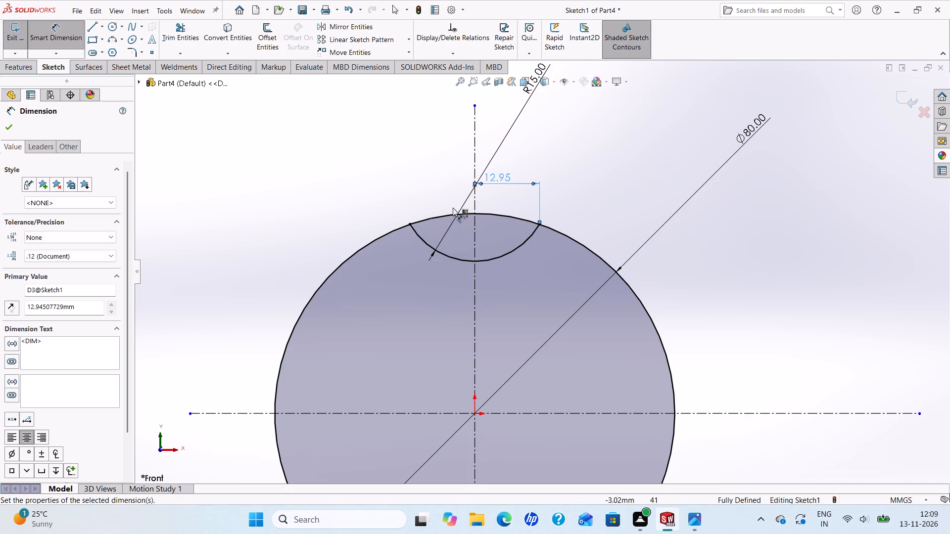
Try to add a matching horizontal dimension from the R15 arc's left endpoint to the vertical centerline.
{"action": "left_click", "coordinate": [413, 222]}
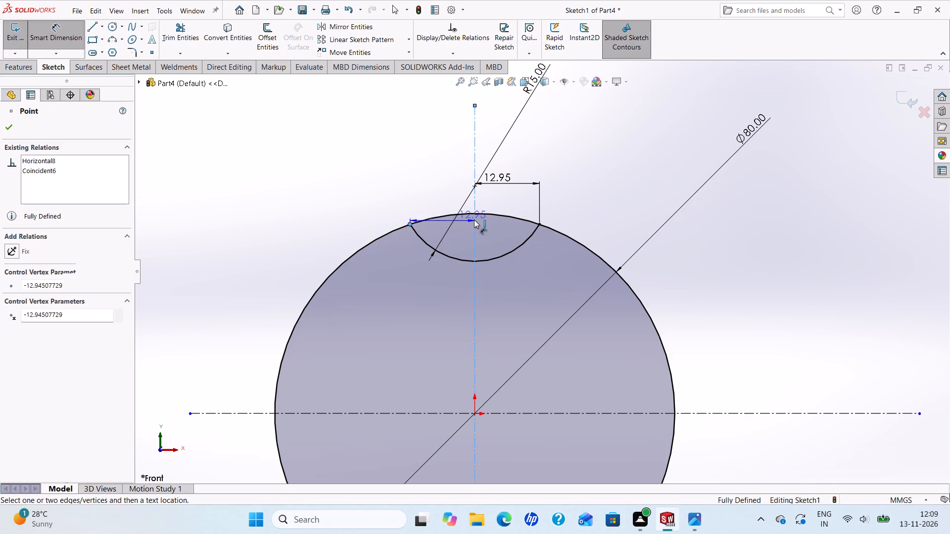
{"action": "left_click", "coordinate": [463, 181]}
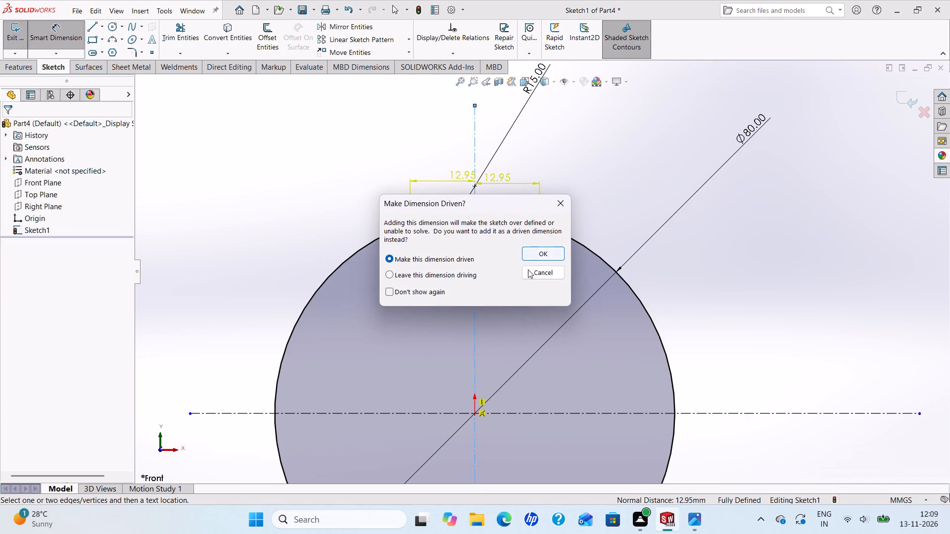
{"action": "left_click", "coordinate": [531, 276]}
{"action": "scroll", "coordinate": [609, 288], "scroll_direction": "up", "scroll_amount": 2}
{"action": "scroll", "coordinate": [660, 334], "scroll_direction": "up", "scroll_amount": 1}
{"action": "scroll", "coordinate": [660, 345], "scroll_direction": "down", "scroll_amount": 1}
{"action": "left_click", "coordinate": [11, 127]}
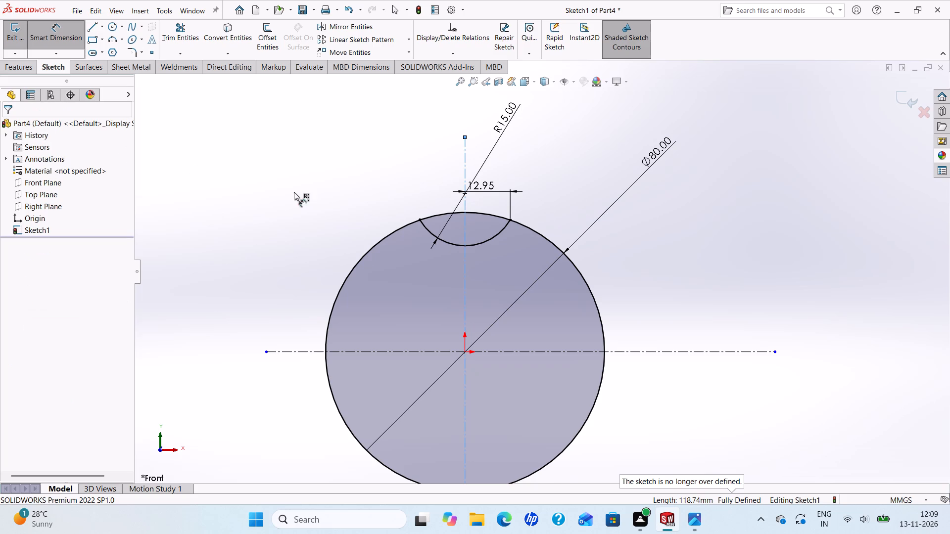
Create a circular sketch pattern of only the R15 arc about the origin, with 6 equally spaced instances over 360 degrees.
{"action": "scroll", "coordinate": [657, 306], "scroll_direction": "up", "scroll_amount": 1}
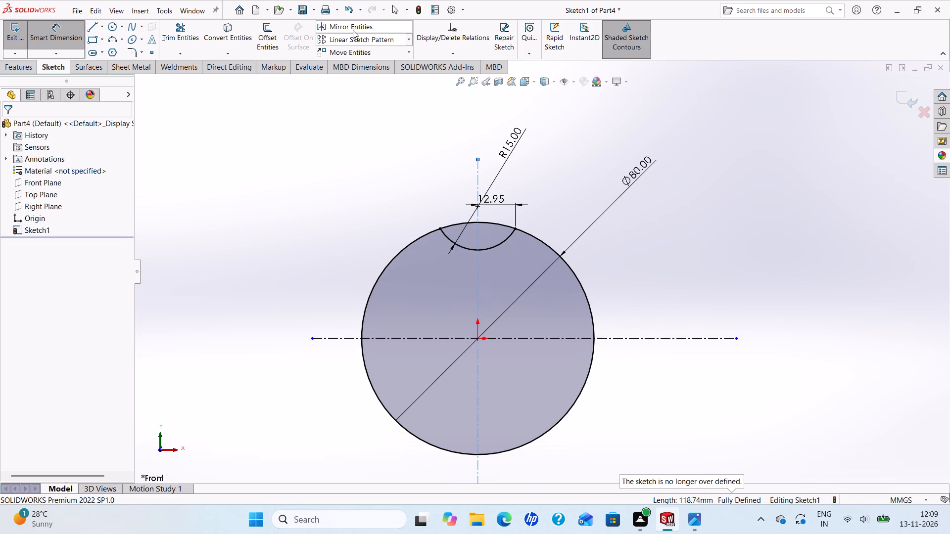
{"action": "left_click", "coordinate": [408, 42]}
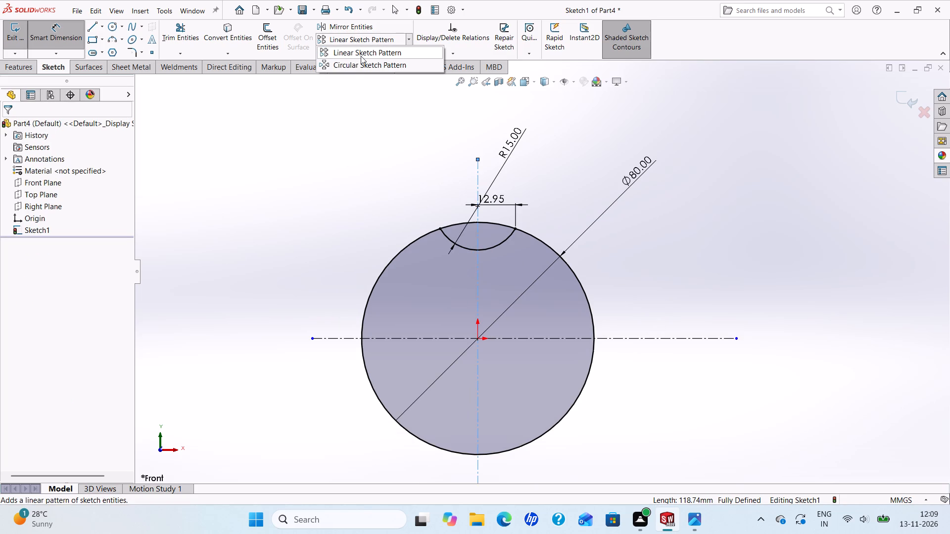
{"action": "left_click", "coordinate": [357, 66]}
{"action": "scroll", "coordinate": [523, 371], "scroll_direction": "up", "scroll_amount": 2}
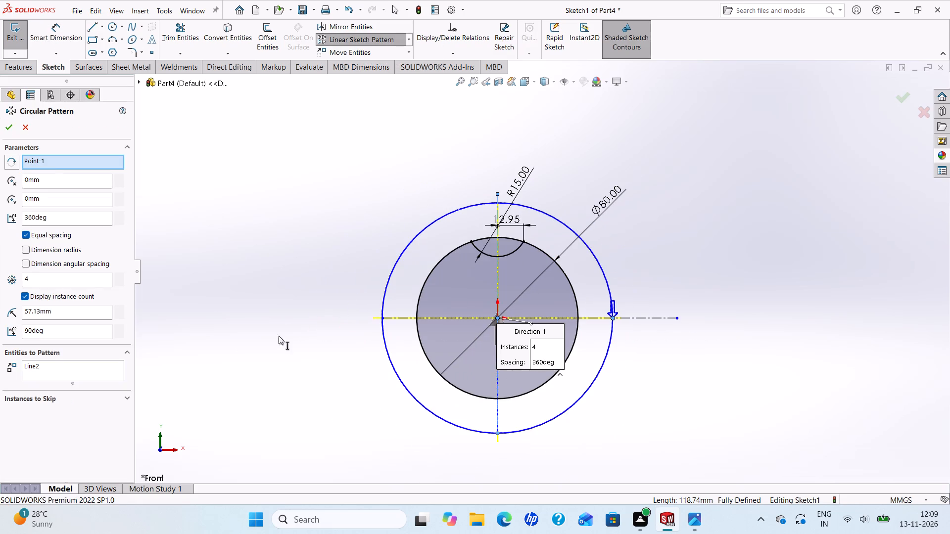
{"action": "left_click", "coordinate": [48, 360]}
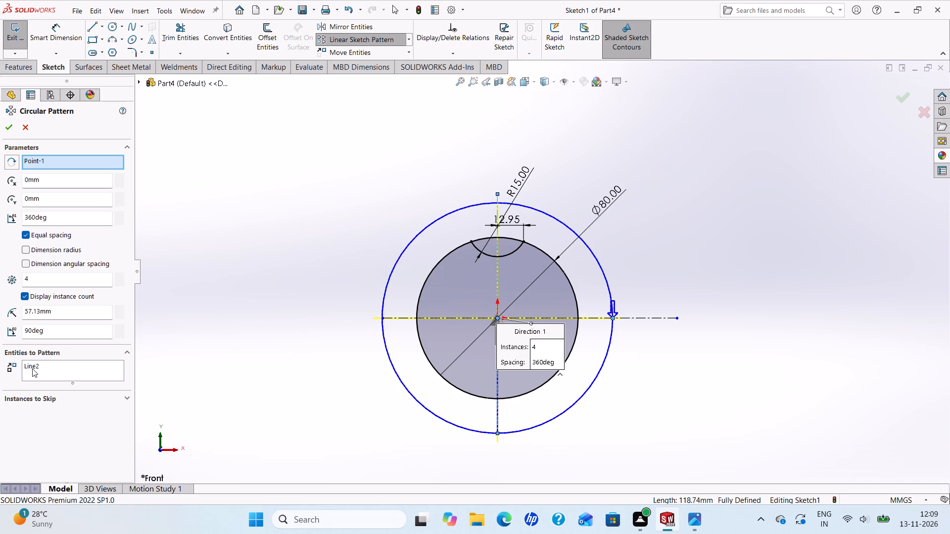
{"action": "right_click", "coordinate": [32, 368]}
{"action": "left_click", "coordinate": [52, 387]}
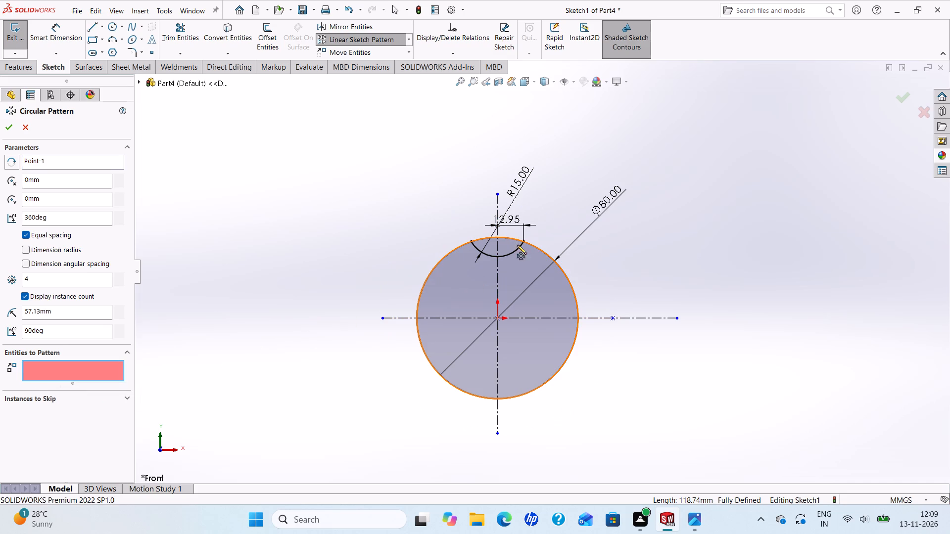
{"action": "left_click", "coordinate": [517, 251]}
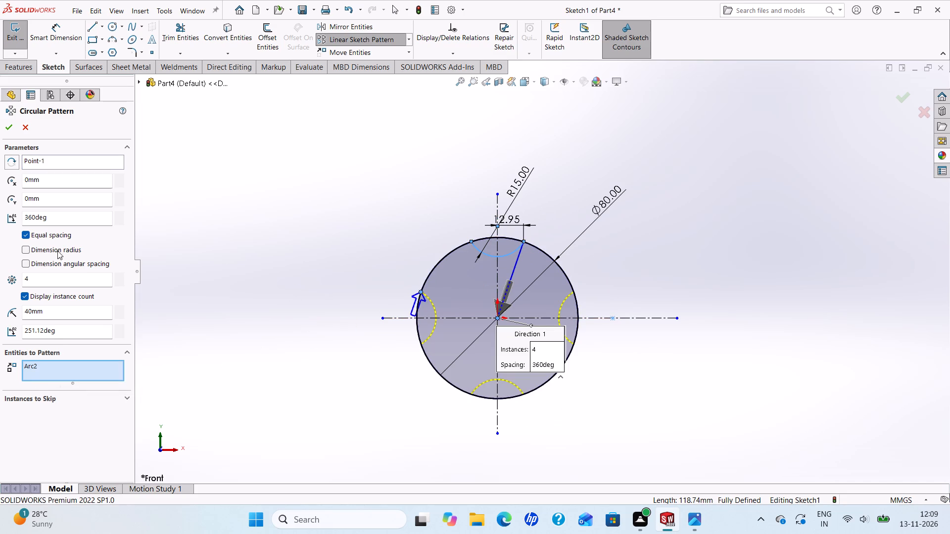
{"action": "left_click_drag", "start_coordinate": [45, 275], "coordinate": [0, 295]}
{"action": "key", "text": "6"}
{"action": "key", "text": "Return"}
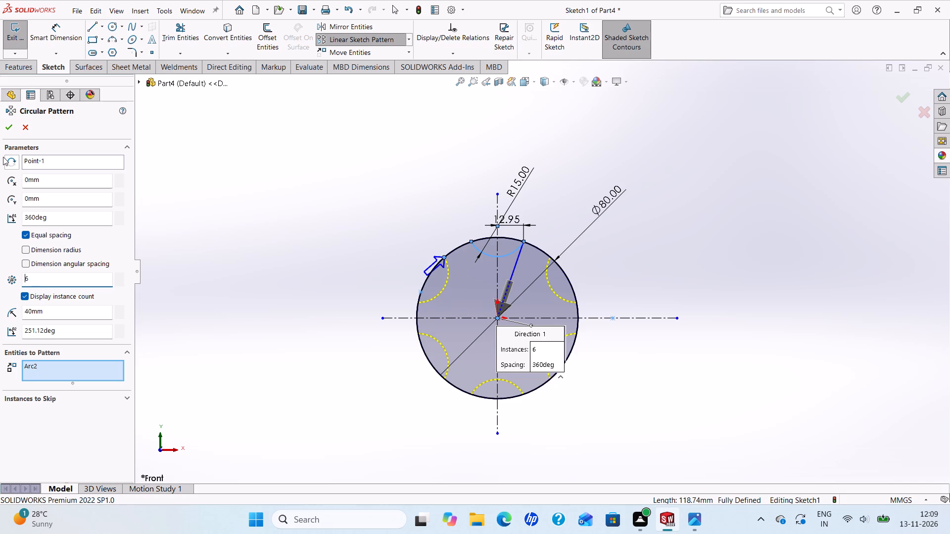
{"action": "left_click", "coordinate": [7, 130]}
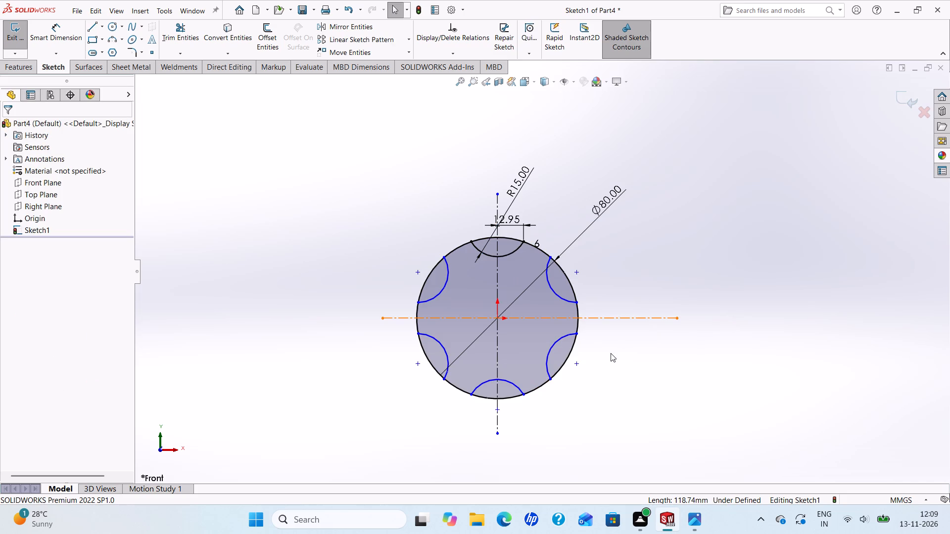
Fully define the sketch by calculating relations and dimensions for all its entities.
{"action": "scroll", "coordinate": [608, 361], "scroll_direction": "down", "scroll_amount": 1}
{"action": "scroll", "coordinate": [577, 327], "scroll_direction": "up", "scroll_amount": 1}
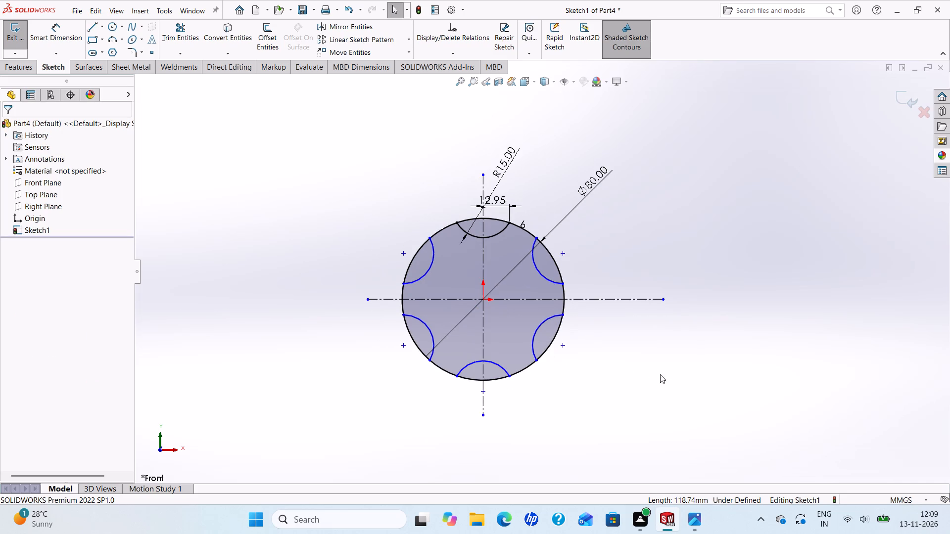
{"action": "left_click", "coordinate": [470, 52]}
{"action": "left_click", "coordinate": [456, 89]}
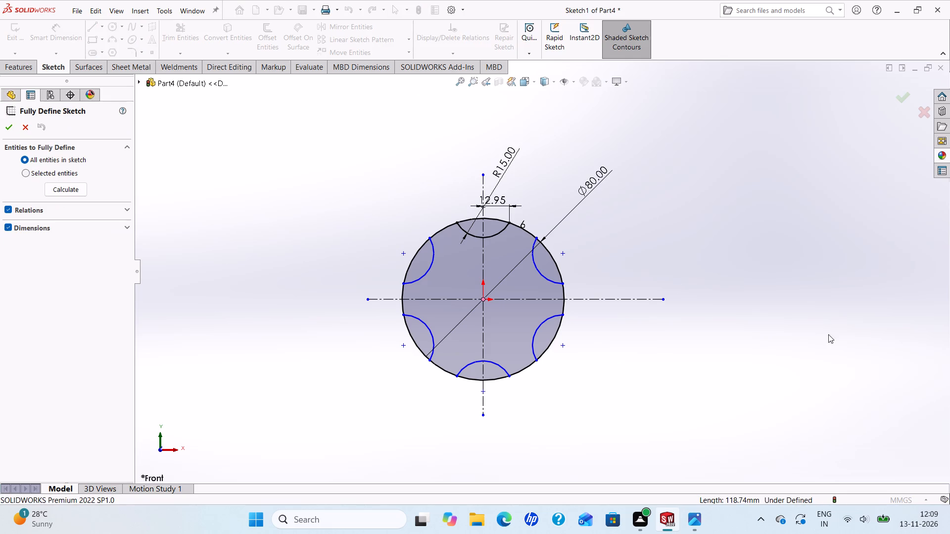
{"action": "left_click", "coordinate": [68, 187]}
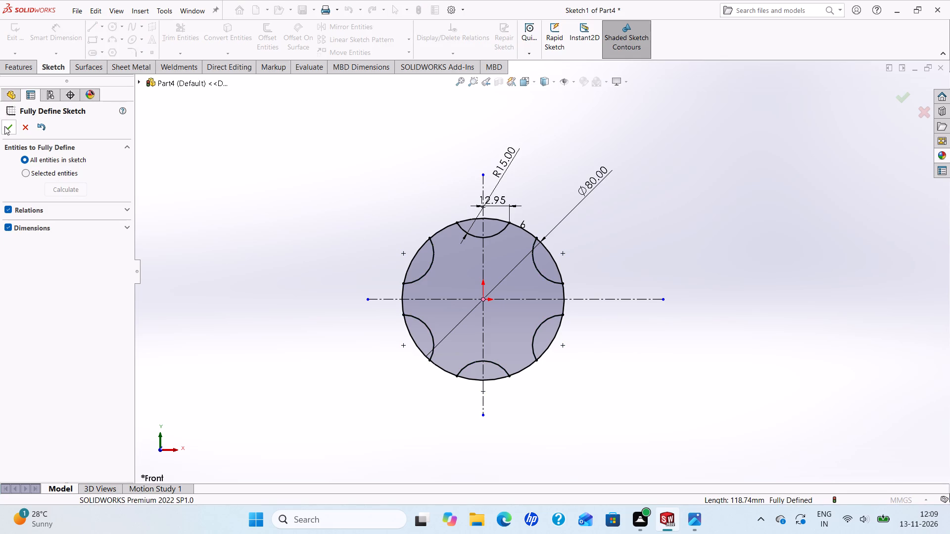
{"action": "left_click", "coordinate": [5, 129]}
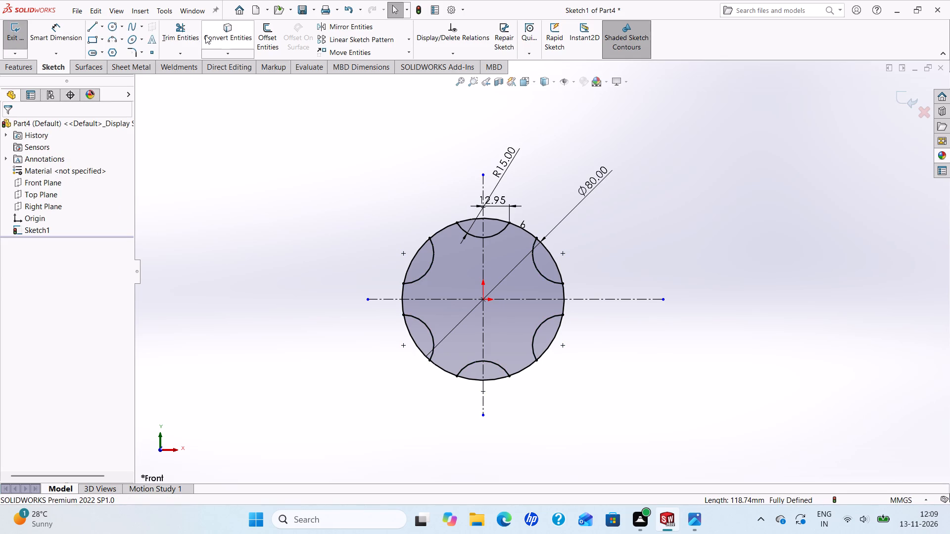
Power-trim the 80 mm circle's segments across the upper-left, top and upper-right R15 cutouts.
{"action": "left_click", "coordinate": [180, 33]}
{"action": "scroll", "coordinate": [409, 240], "scroll_direction": "down", "scroll_amount": 4}
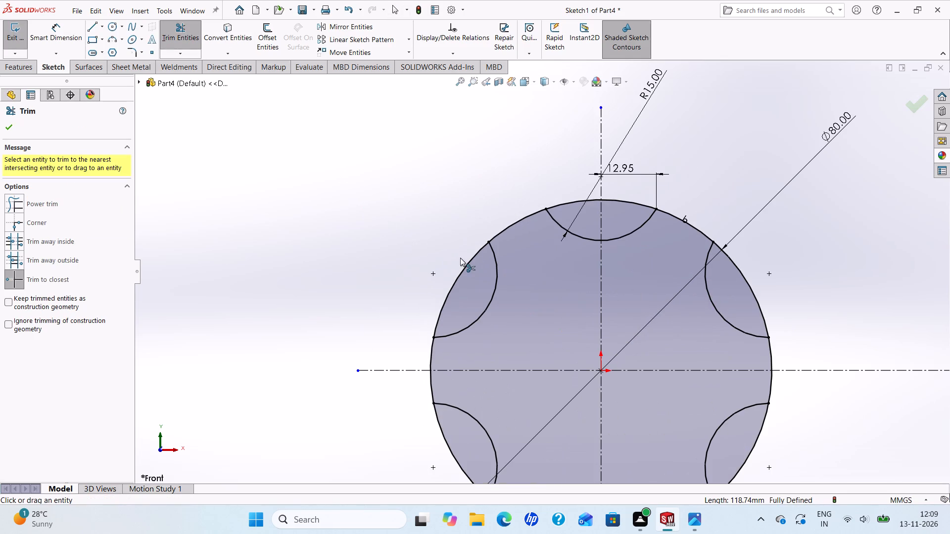
{"action": "left_click", "coordinate": [19, 205]}
{"action": "left_click_drag", "start_coordinate": [454, 259], "coordinate": [467, 282]}
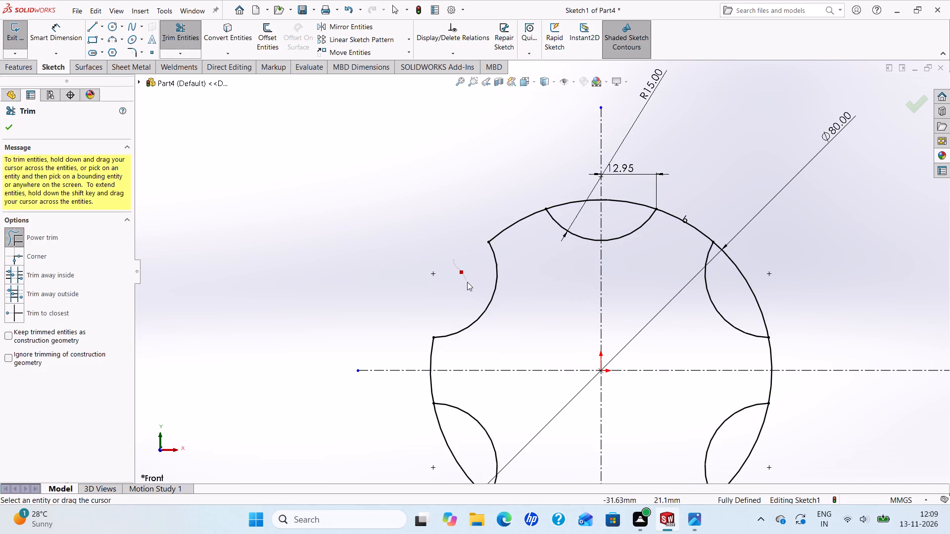
{"action": "left_click_drag", "start_coordinate": [467, 282], "coordinate": [468, 284]}
{"action": "left_click_drag", "start_coordinate": [637, 194], "coordinate": [629, 214]}
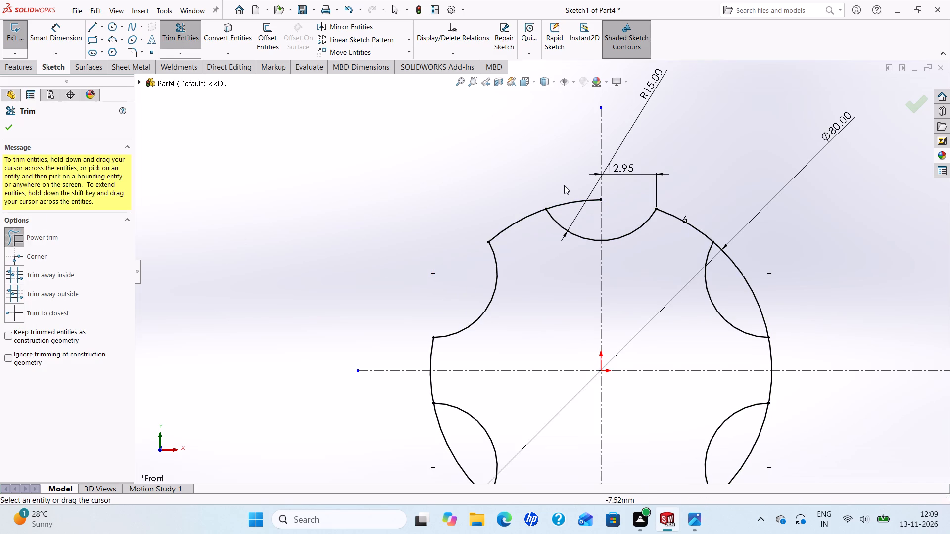
{"action": "left_click_drag", "start_coordinate": [564, 184], "coordinate": [575, 204]}
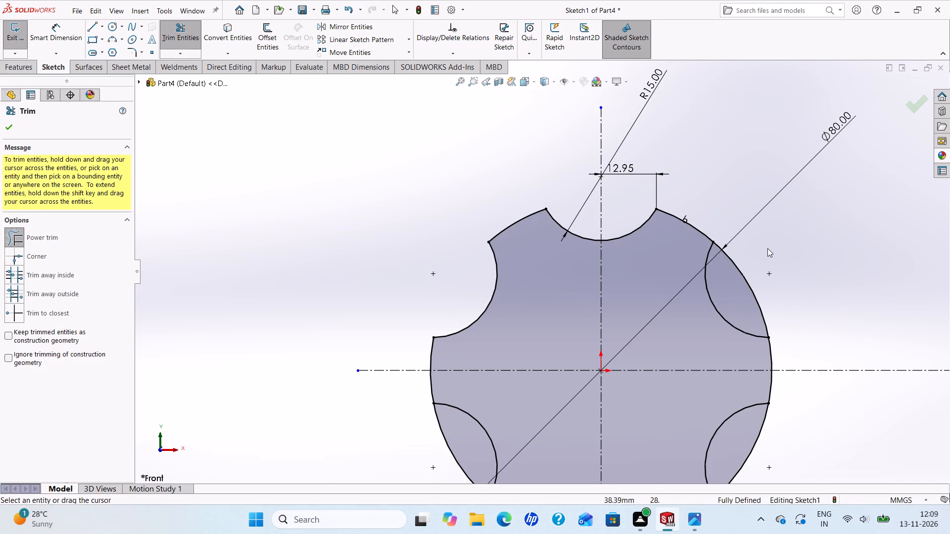
{"action": "left_click_drag", "start_coordinate": [769, 248], "coordinate": [750, 292]}
{"action": "scroll", "coordinate": [710, 281], "scroll_direction": "up", "scroll_amount": 3}
{"action": "scroll", "coordinate": [680, 329], "scroll_direction": "down", "scroll_amount": 2}
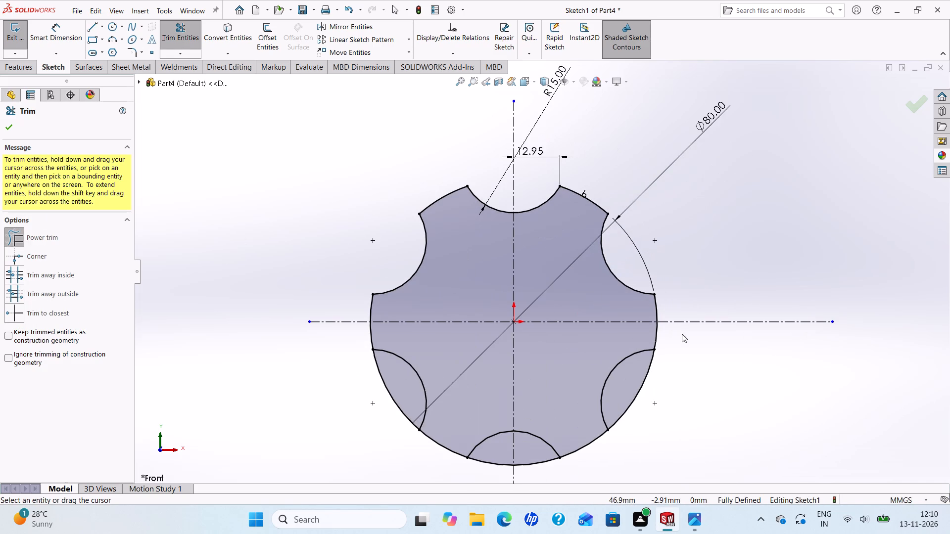
Power-trim the circle's segments across the lower-right, bottom and lower-left cutouts to complete the six-lobed profile.
{"action": "left_click_drag", "start_coordinate": [654, 381], "coordinate": [632, 381]}
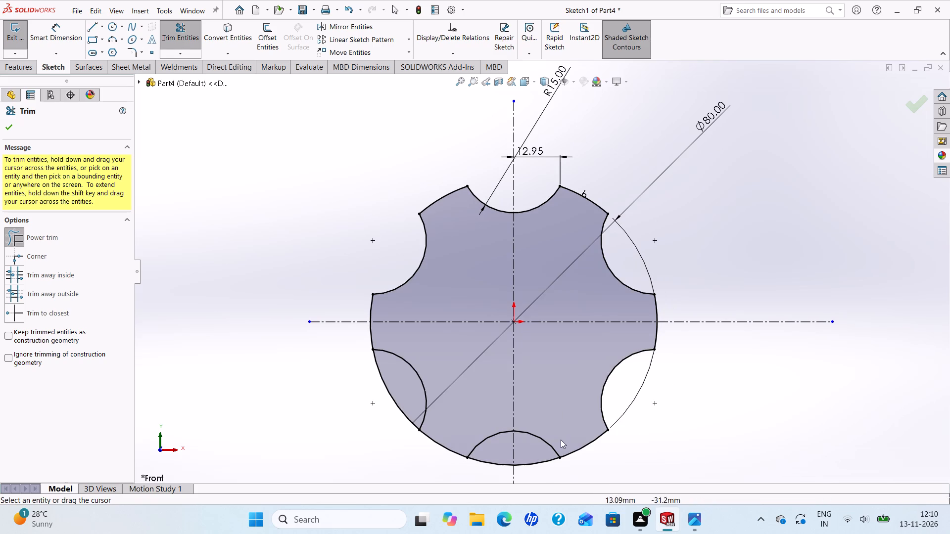
{"action": "scroll", "coordinate": [548, 450], "scroll_direction": "up", "scroll_amount": 3}
{"action": "scroll", "coordinate": [546, 445], "scroll_direction": "down", "scroll_amount": 2}
{"action": "left_click_drag", "start_coordinate": [546, 363], "coordinate": [540, 349]}
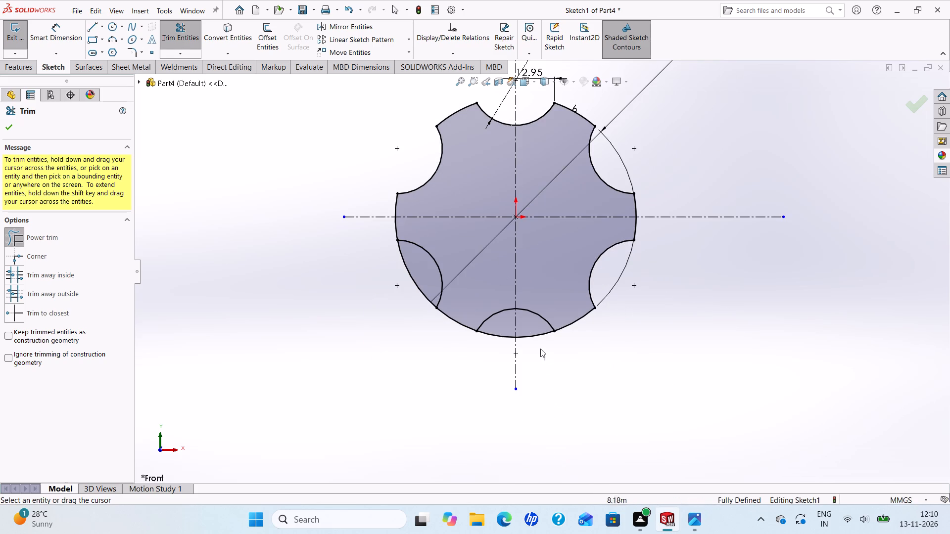
{"action": "left_click_drag", "start_coordinate": [540, 349], "coordinate": [534, 330]}
{"action": "left_click_drag", "start_coordinate": [468, 357], "coordinate": [491, 331]}
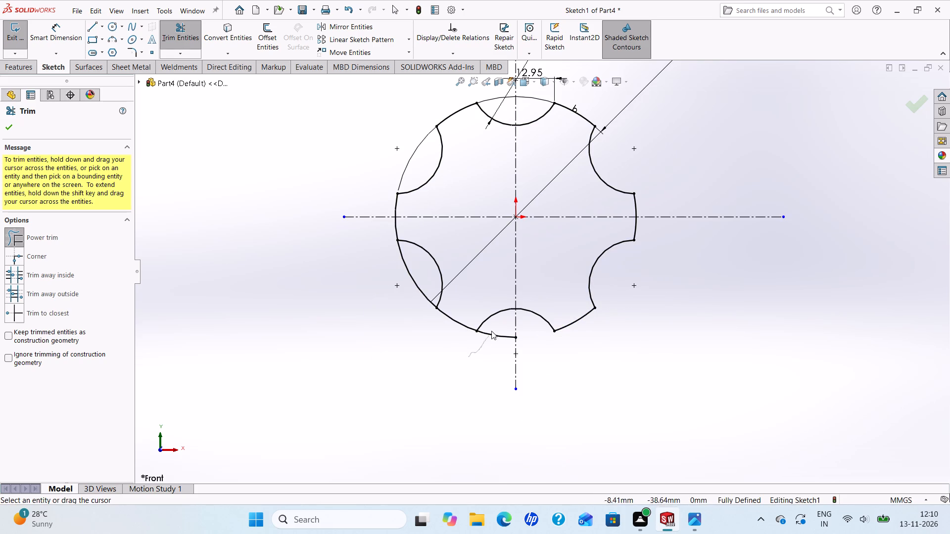
{"action": "left_click_drag", "start_coordinate": [491, 331], "coordinate": [494, 327]}
{"action": "left_click_drag", "start_coordinate": [410, 296], "coordinate": [423, 277]}
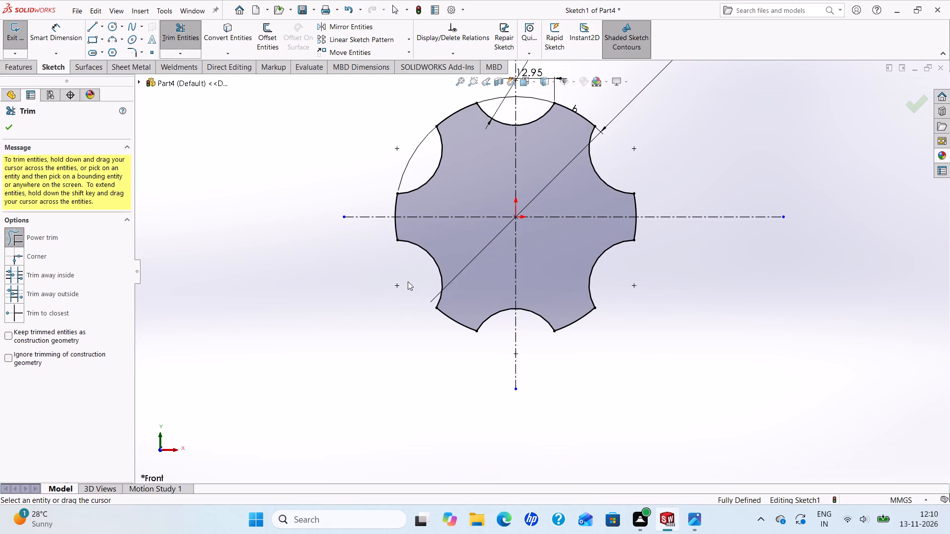
{"action": "scroll", "coordinate": [461, 205], "scroll_direction": "up", "scroll_amount": 3}
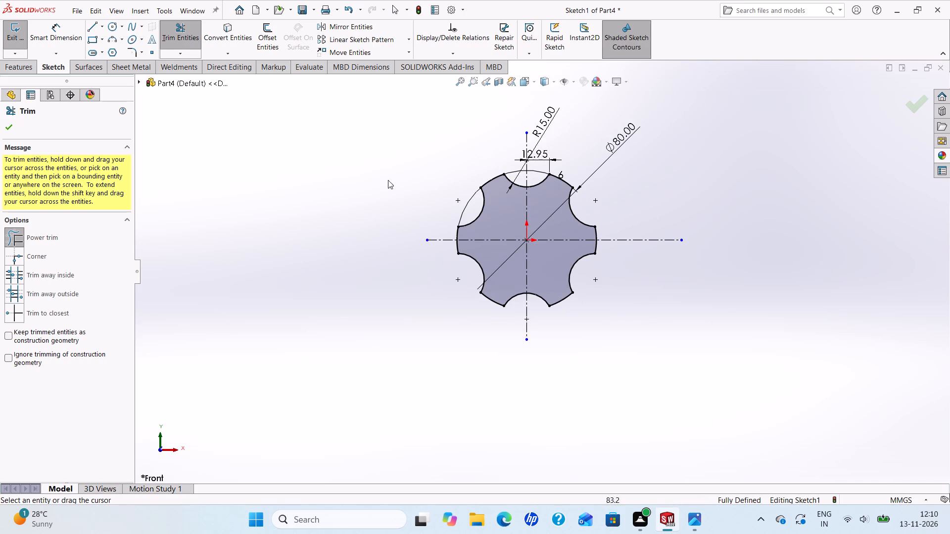
{"action": "scroll", "coordinate": [454, 192], "scroll_direction": "down", "scroll_amount": 3}
{"action": "left_click_drag", "start_coordinate": [467, 202], "coordinate": [497, 244]}
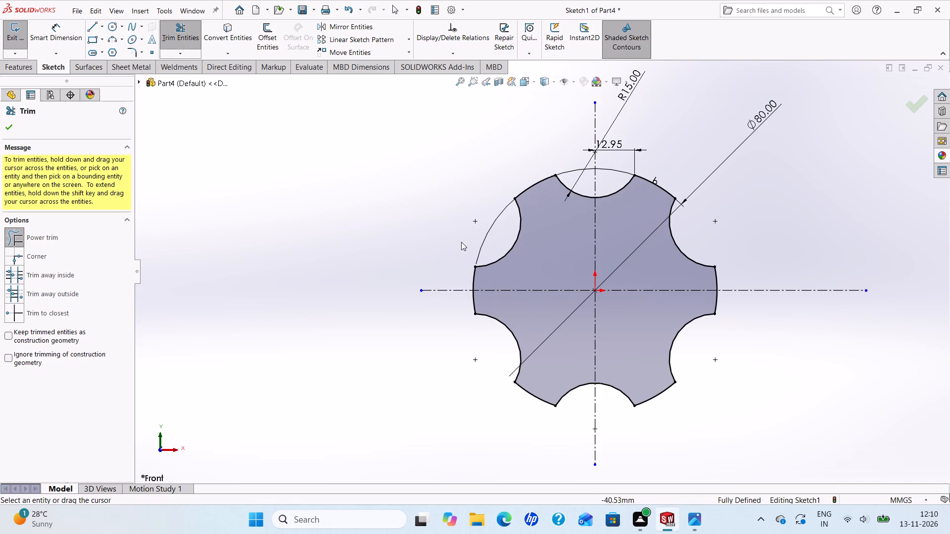
{"action": "left_click", "coordinate": [5, 130]}
Check the reference drawing and extrude the six-lobed profile as a blind boss 20 mm deep.
{"action": "scroll", "coordinate": [925, 324], "scroll_direction": "up", "scroll_amount": 2}
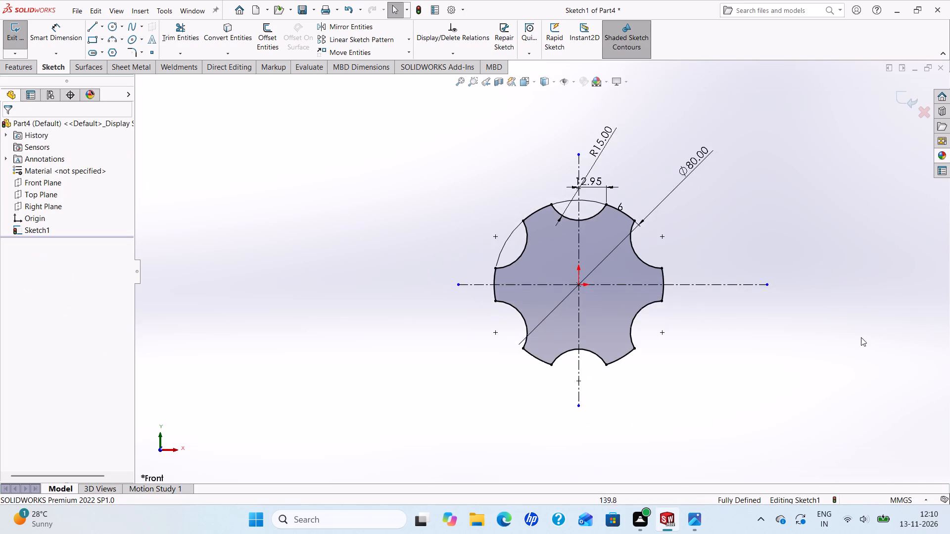
{"action": "scroll", "coordinate": [857, 337], "scroll_direction": "down", "scroll_amount": 2}
{"action": "left_click", "coordinate": [693, 518]}
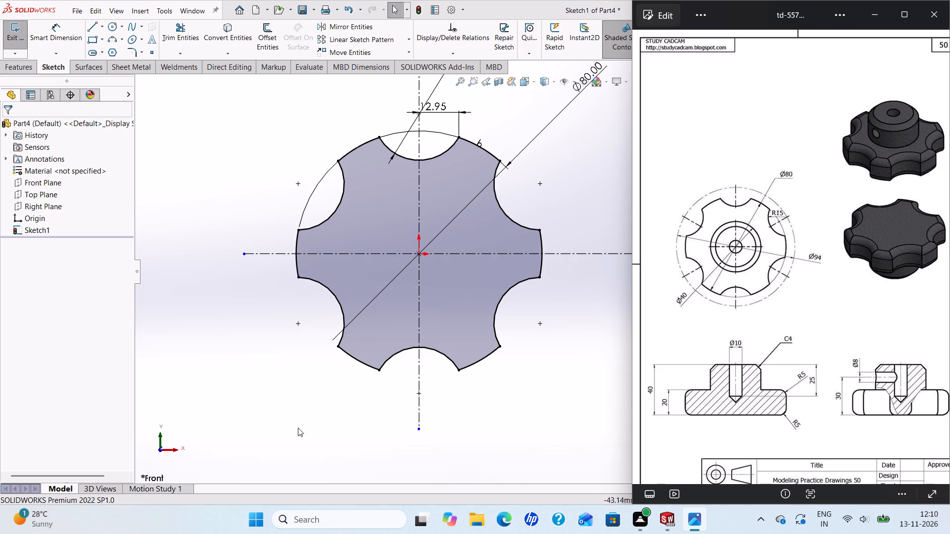
{"action": "left_click", "coordinate": [21, 70]}
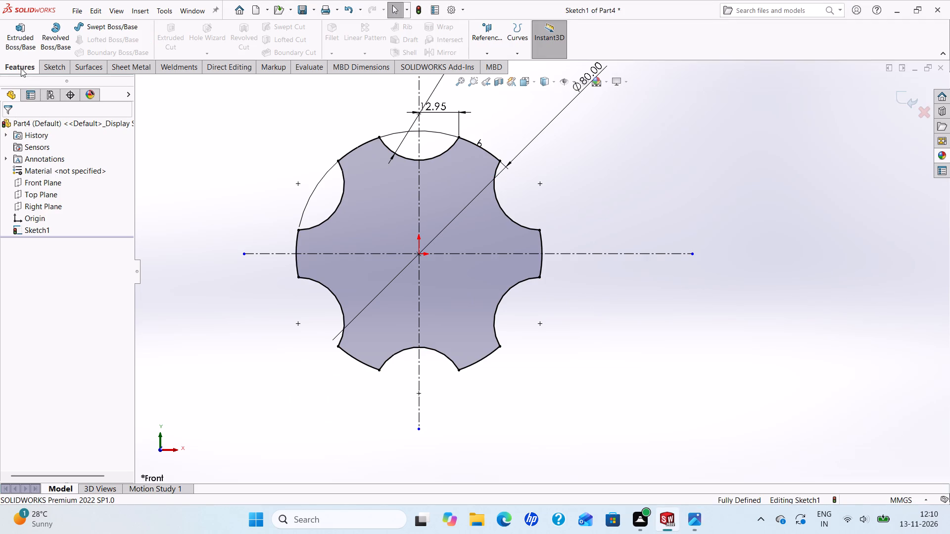
{"action": "left_click", "coordinate": [20, 41]}
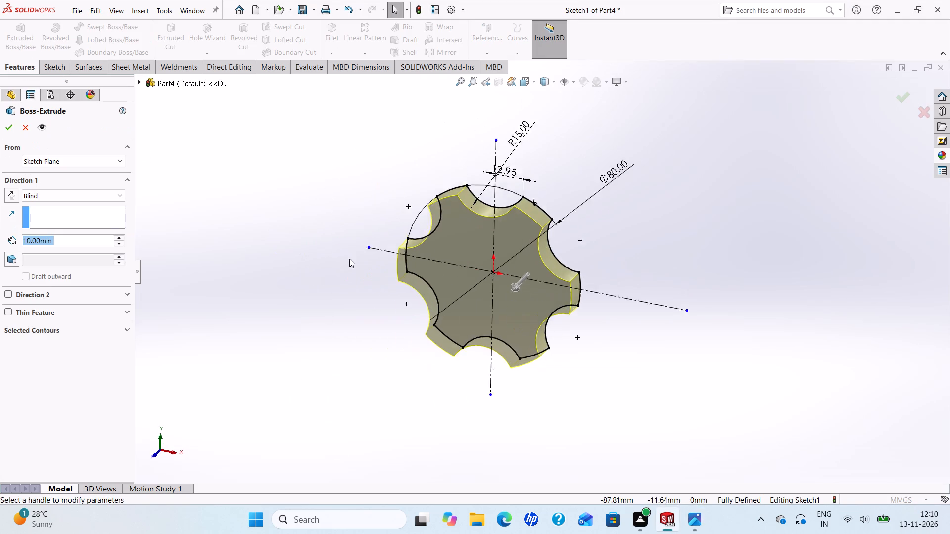
{"action": "type", "text": "20"}
{"action": "key", "text": "Return"}
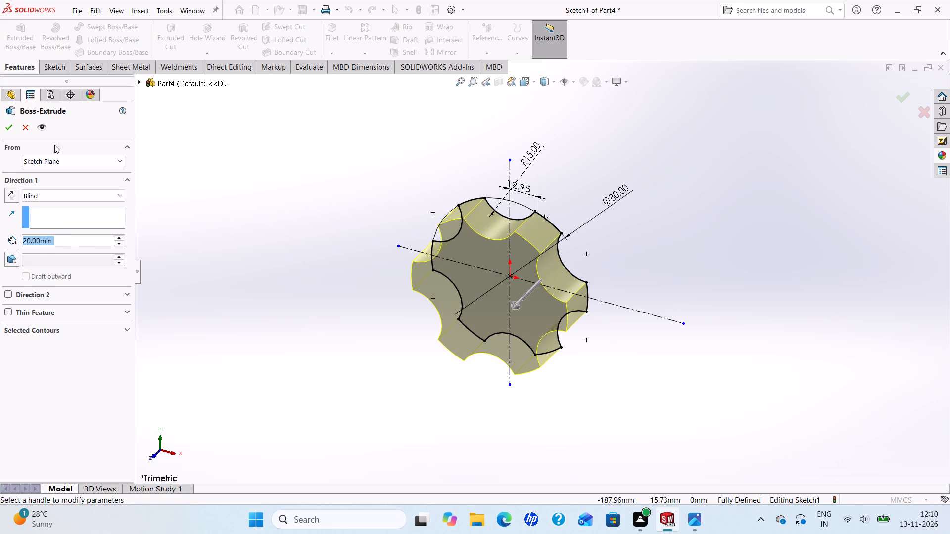
{"action": "left_click", "coordinate": [3, 131]}
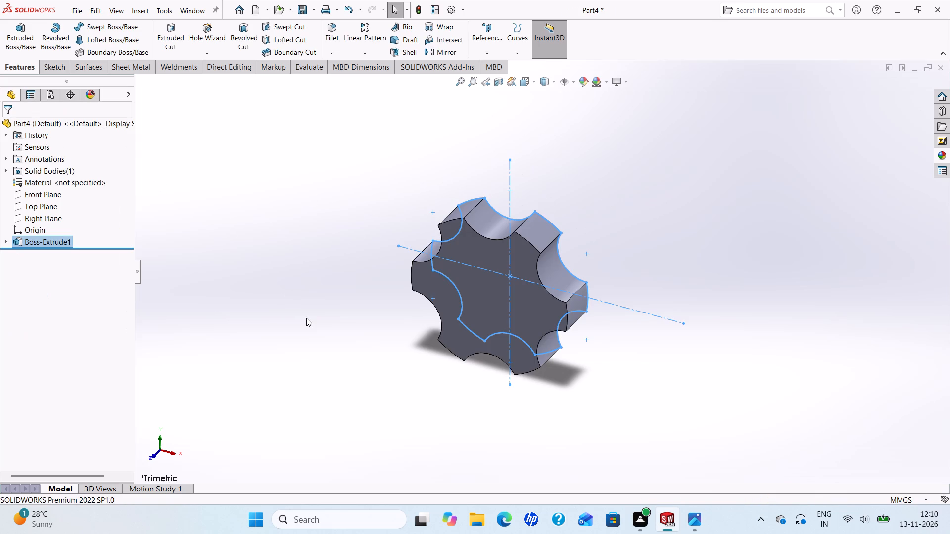
{"action": "key", "text": "Escape"}
Sketch two concentric circles on the lobed body's front face, centred on the origin, with radii of about 18 mm and 11 mm.
{"action": "left_click", "coordinate": [505, 297]}
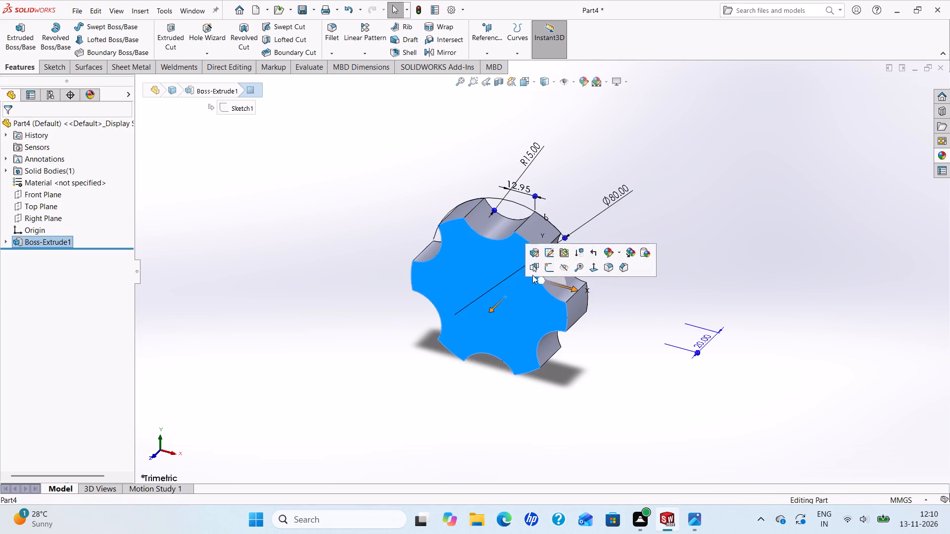
{"action": "left_click", "coordinate": [551, 267]}
{"action": "scroll", "coordinate": [543, 299], "scroll_direction": "up", "scroll_amount": 2}
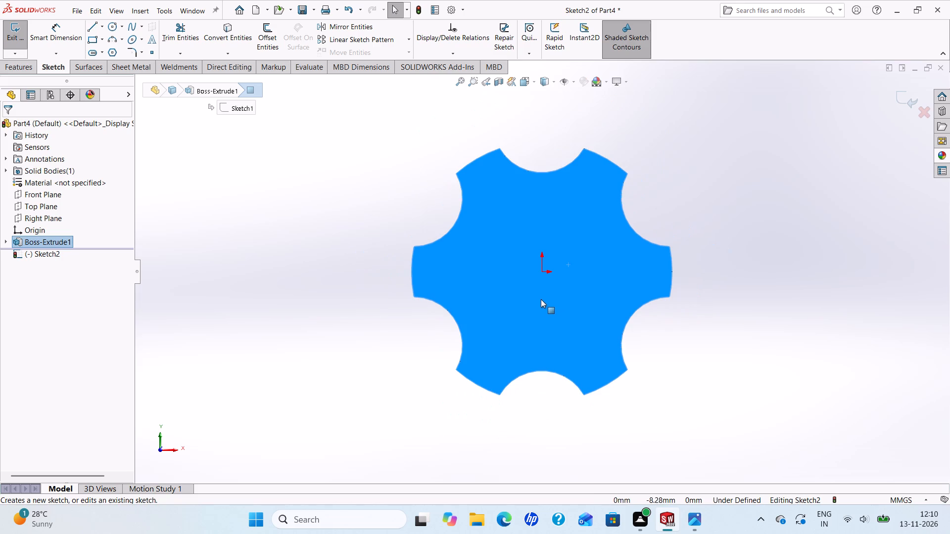
{"action": "left_click", "coordinate": [113, 24]}
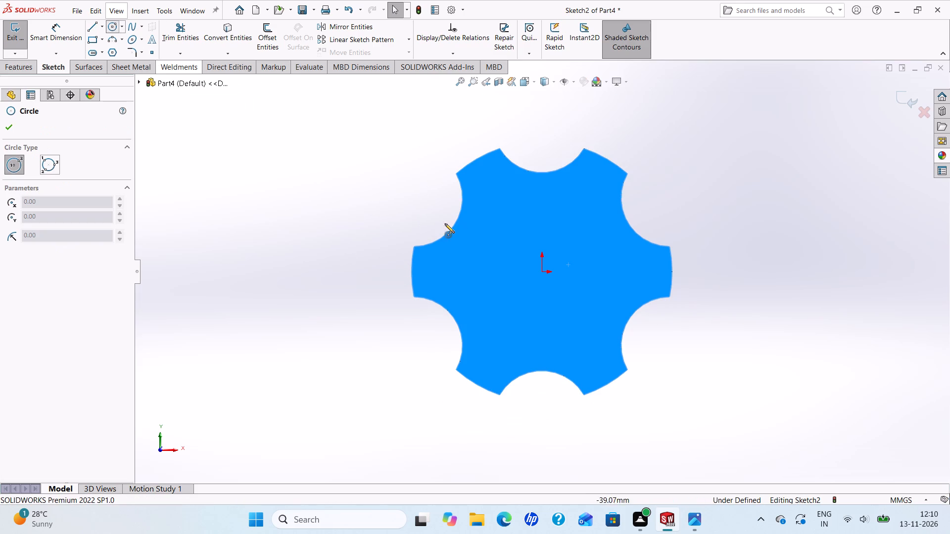
{"action": "left_click", "coordinate": [542, 270]}
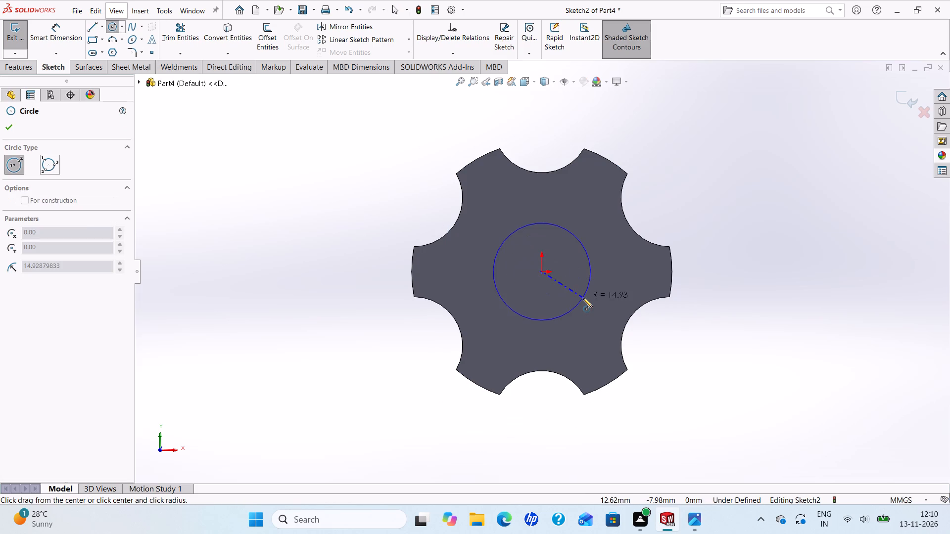
{"action": "left_click", "coordinate": [590, 304]}
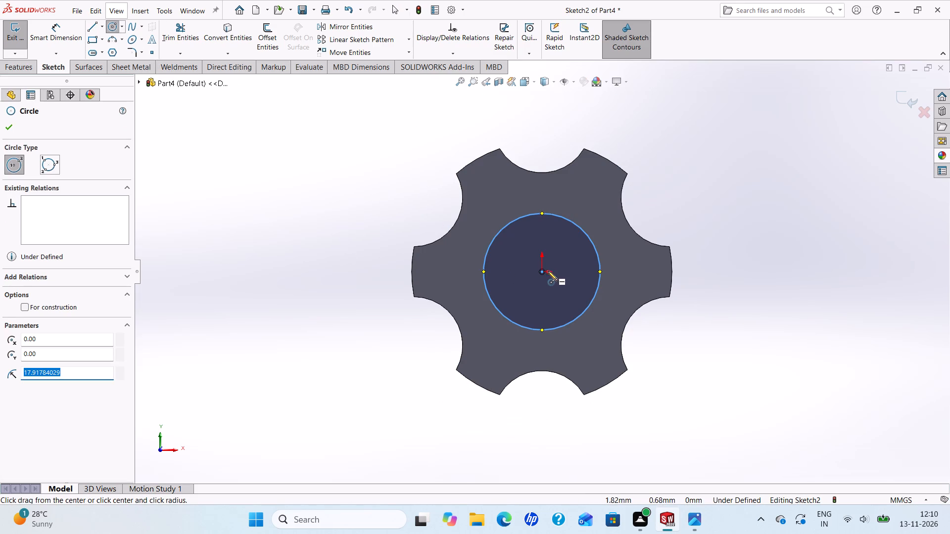
{"action": "left_click", "coordinate": [542, 271]}
{"action": "left_click", "coordinate": [569, 294]}
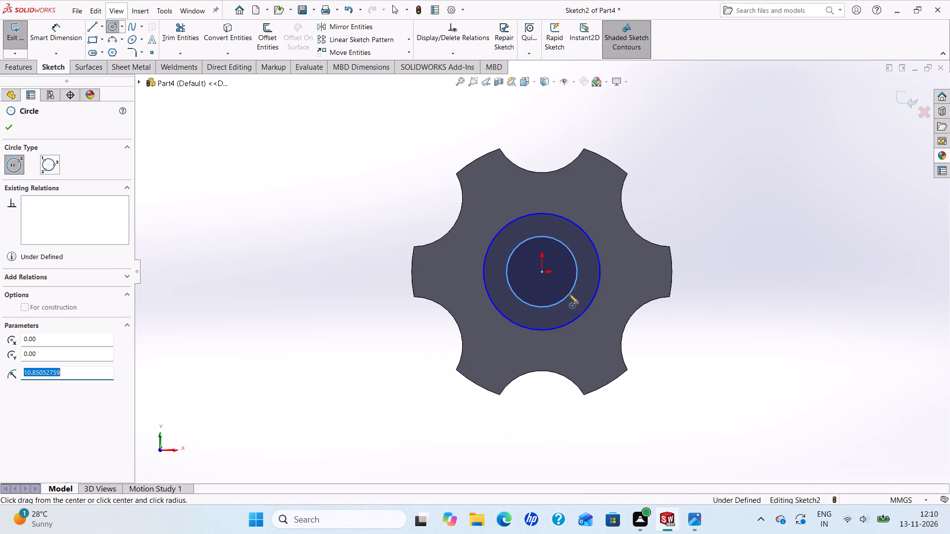
{"action": "right_click", "coordinate": [569, 294]}
{"action": "left_click", "coordinate": [588, 298]}
{"action": "scroll", "coordinate": [619, 301], "scroll_direction": "up", "scroll_amount": 2}
{"action": "scroll", "coordinate": [622, 300], "scroll_direction": "down", "scroll_amount": 2}
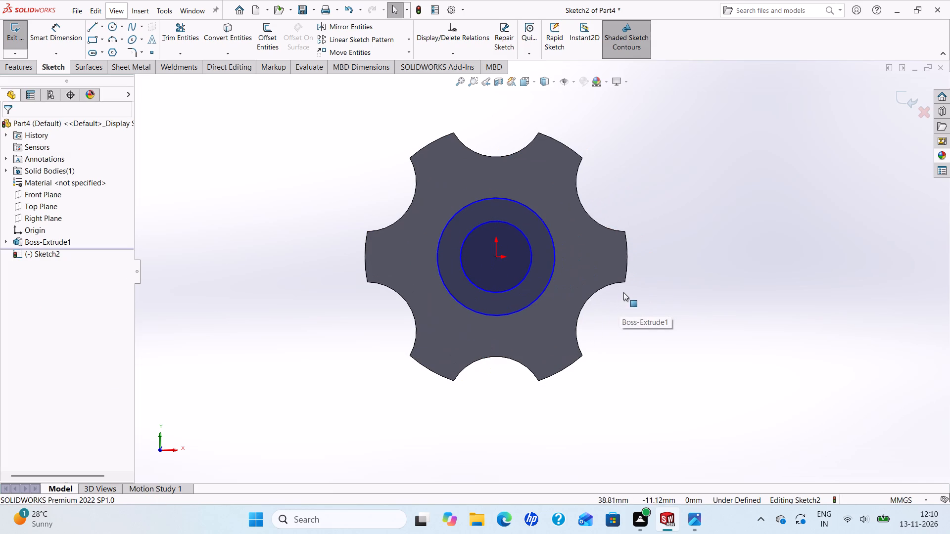
Consult the reference drawing and dimension the outer hub circle to a 40 mm diameter.
{"action": "left_click", "coordinate": [691, 516]}
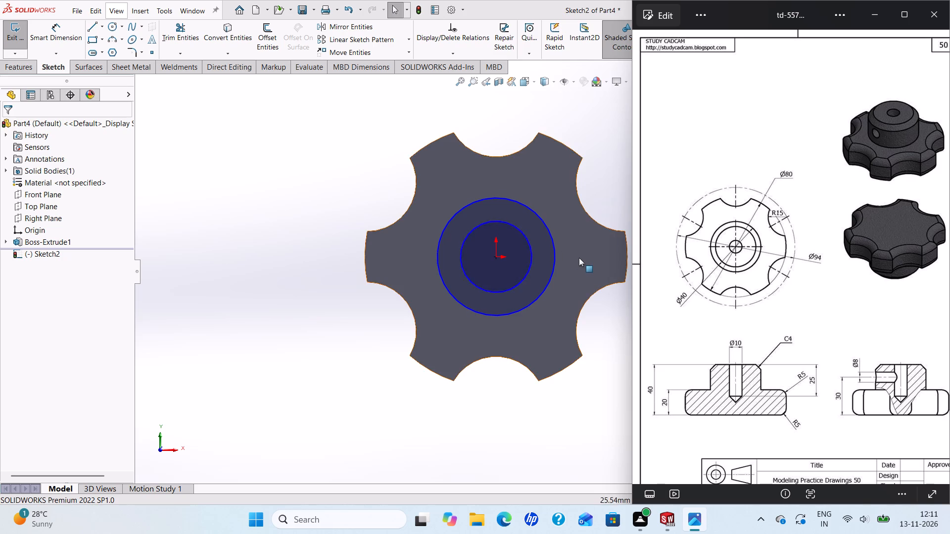
{"action": "scroll", "coordinate": [579, 258], "scroll_direction": "up", "scroll_amount": 2}
{"action": "scroll", "coordinate": [636, 241], "scroll_direction": "down", "scroll_amount": 2}
{"action": "scroll", "coordinate": [613, 282], "scroll_direction": "up", "scroll_amount": 1}
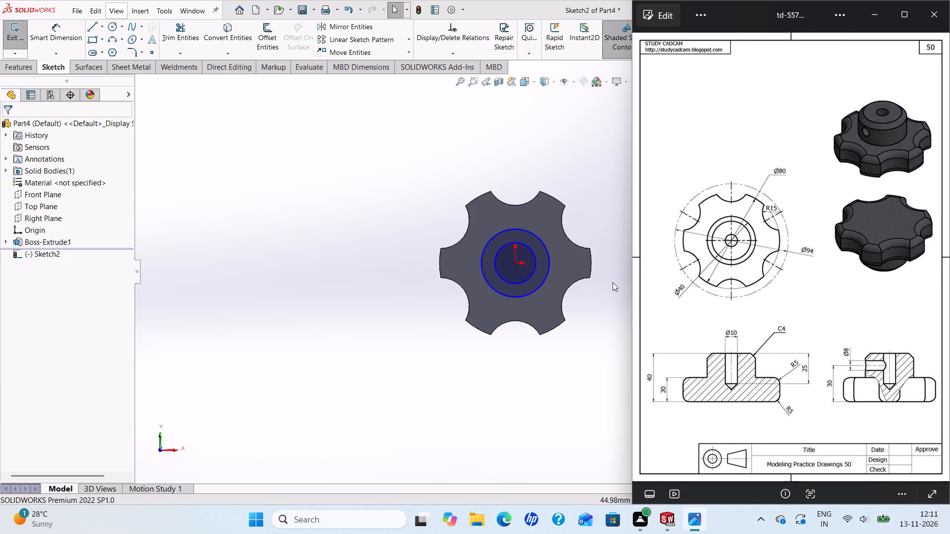
{"action": "scroll", "coordinate": [648, 273], "scroll_direction": "down", "scroll_amount": 1}
{"action": "scroll", "coordinate": [590, 240], "scroll_direction": "down", "scroll_amount": 2}
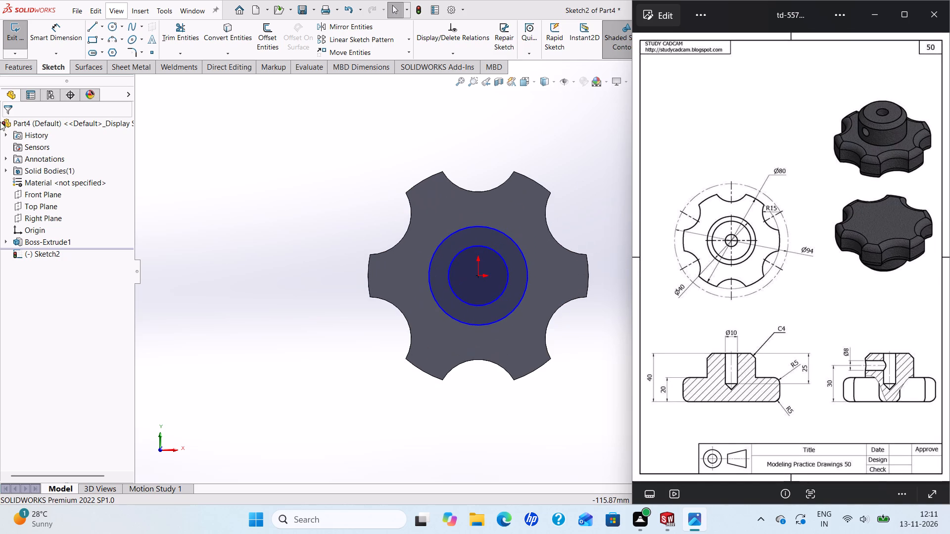
{"action": "left_click", "coordinate": [65, 30]}
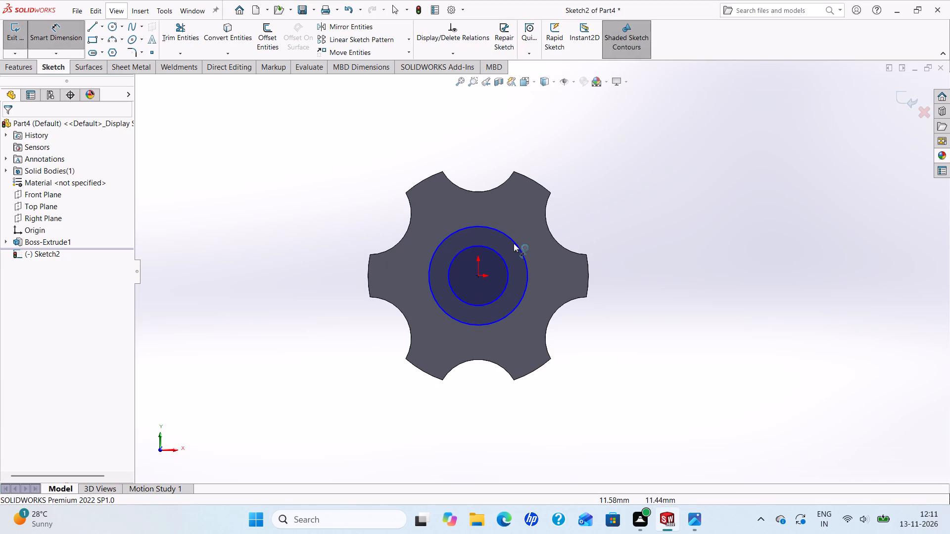
{"action": "left_click", "coordinate": [514, 243]}
{"action": "left_click", "coordinate": [651, 178]}
{"action": "type", "text": "40"}
{"action": "key", "text": "Return"}
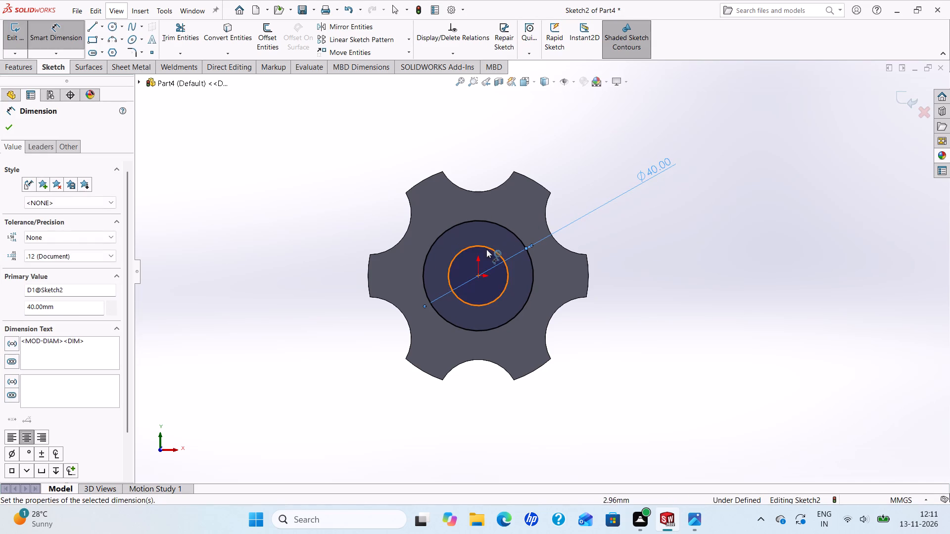
Dimension the inner hub circle to a 35 mm diameter.
{"action": "left_click_drag", "start_coordinate": [489, 251], "coordinate": [494, 252]}
{"action": "left_click", "coordinate": [618, 160]}
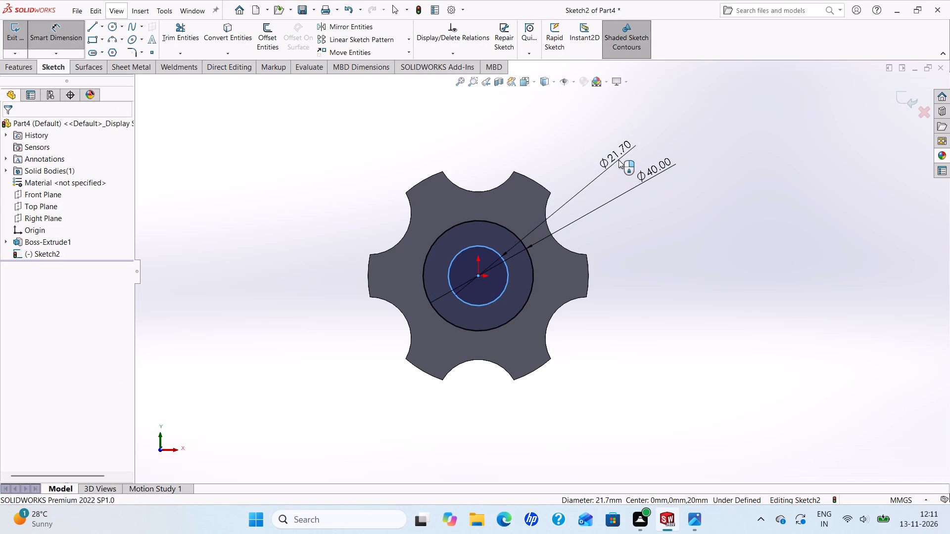
{"action": "type", "text": "35"}
{"action": "key", "text": "Return"}
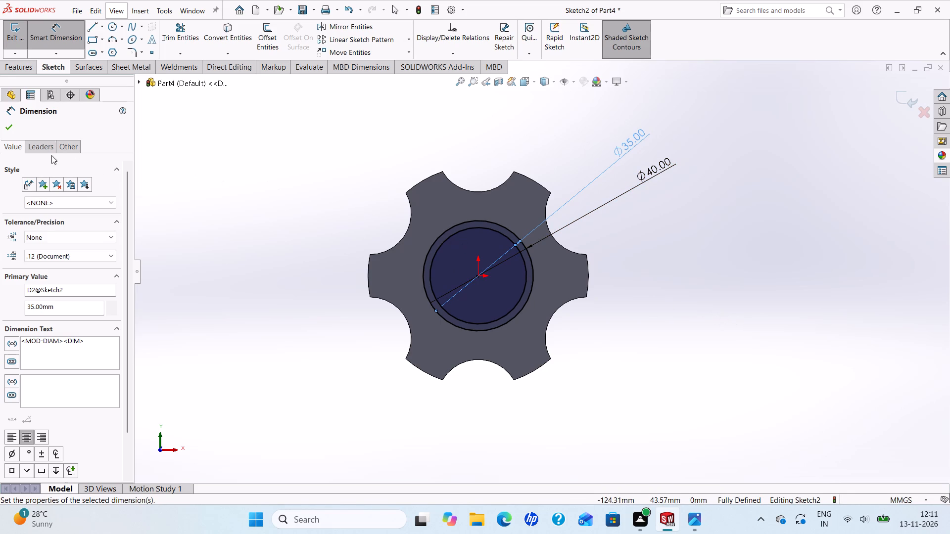
{"action": "left_click", "coordinate": [9, 129]}
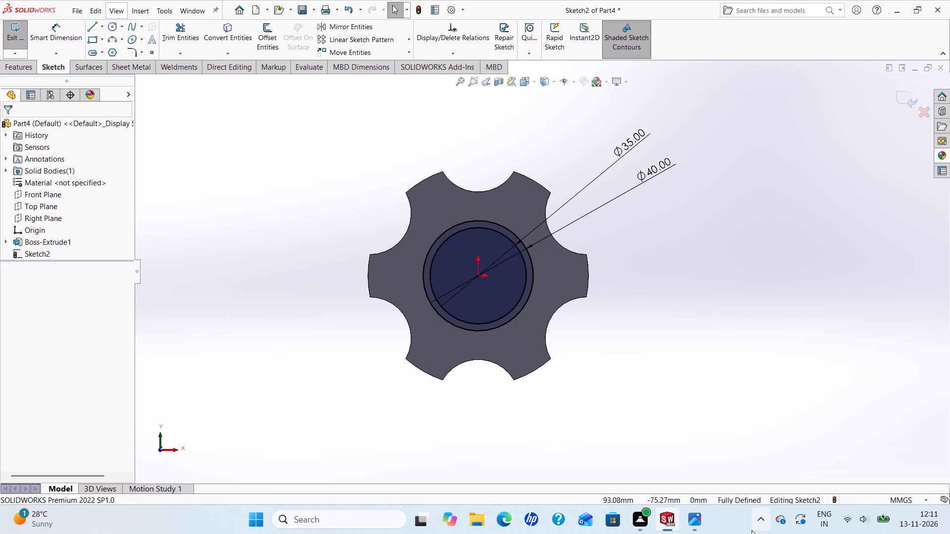
Check the reference drawing and extrude both hub sketch regions, the ring and the inner disc, as a blind merged boss 20 mm deep.
{"action": "left_click", "coordinate": [689, 522]}
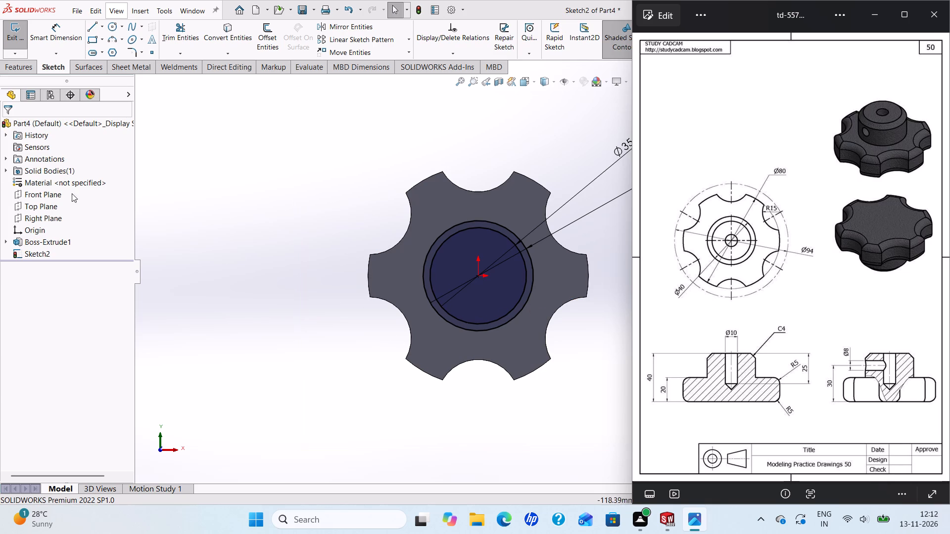
{"action": "left_click", "coordinate": [22, 72]}
{"action": "left_click", "coordinate": [25, 38]}
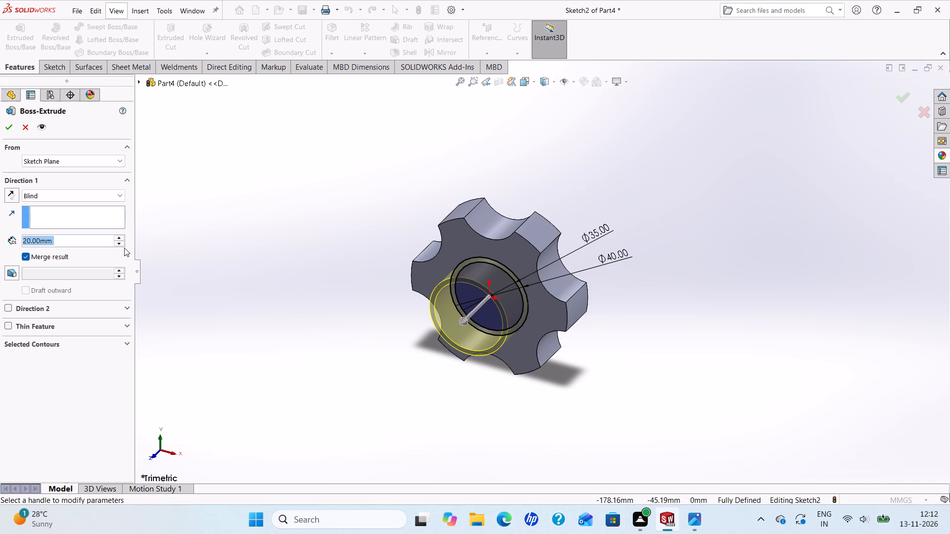
{"action": "scroll", "coordinate": [424, 268], "scroll_direction": "down", "scroll_amount": 3}
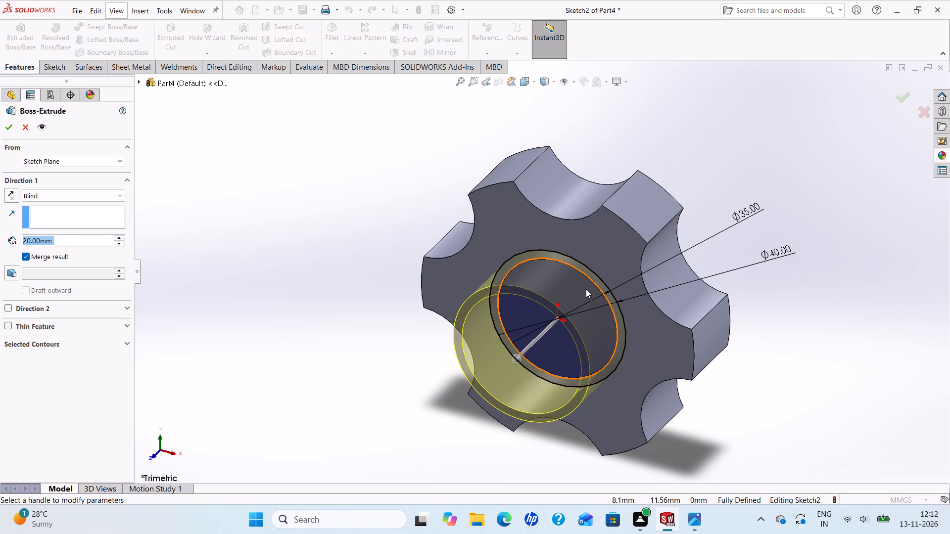
{"action": "left_click", "coordinate": [587, 290]}
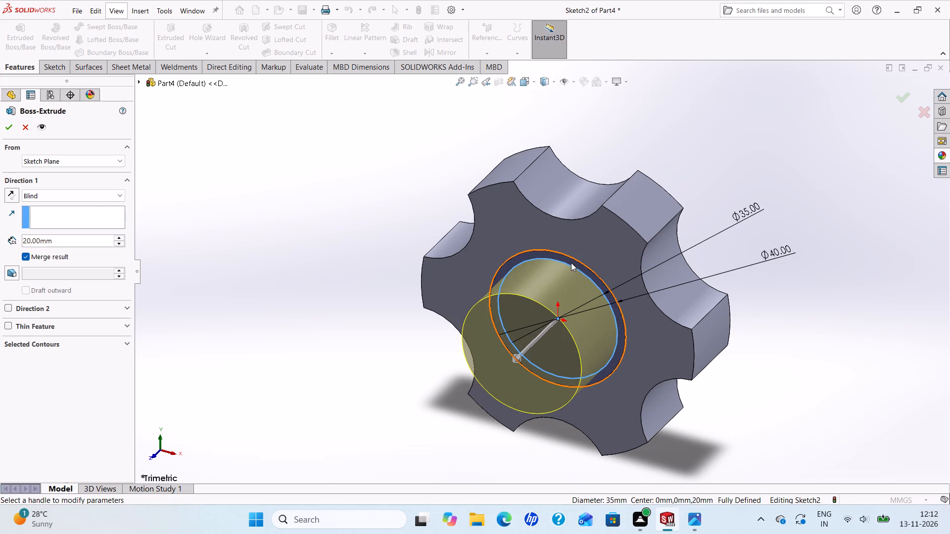
{"action": "left_click", "coordinate": [571, 262]}
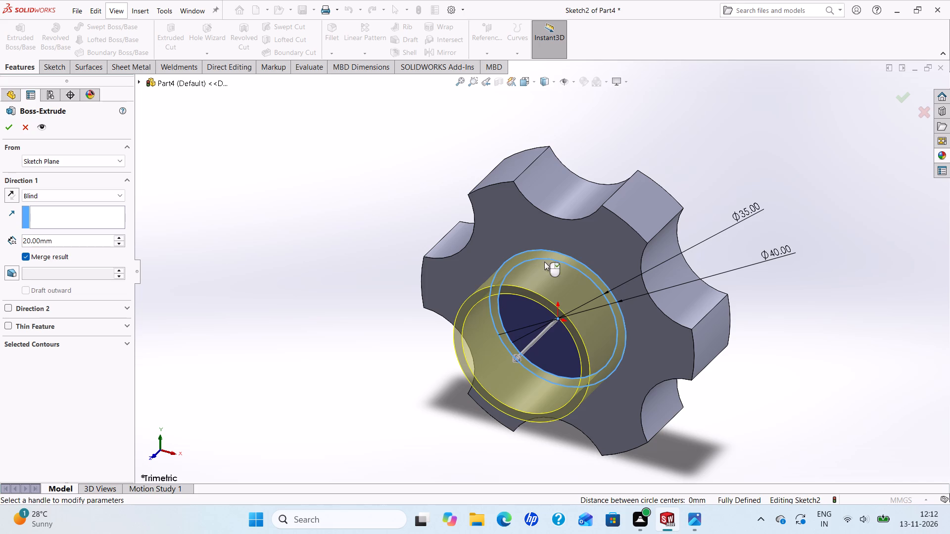
{"action": "left_click", "coordinate": [125, 345]}
{"action": "left_click", "coordinate": [51, 362]}
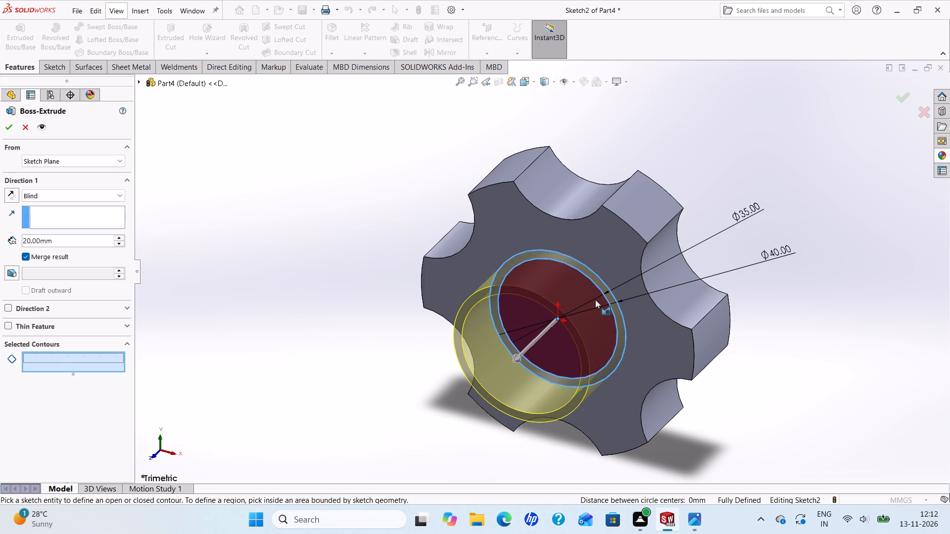
{"action": "scroll", "coordinate": [595, 300], "scroll_direction": "down", "scroll_amount": 3}
{"action": "left_click", "coordinate": [594, 267]}
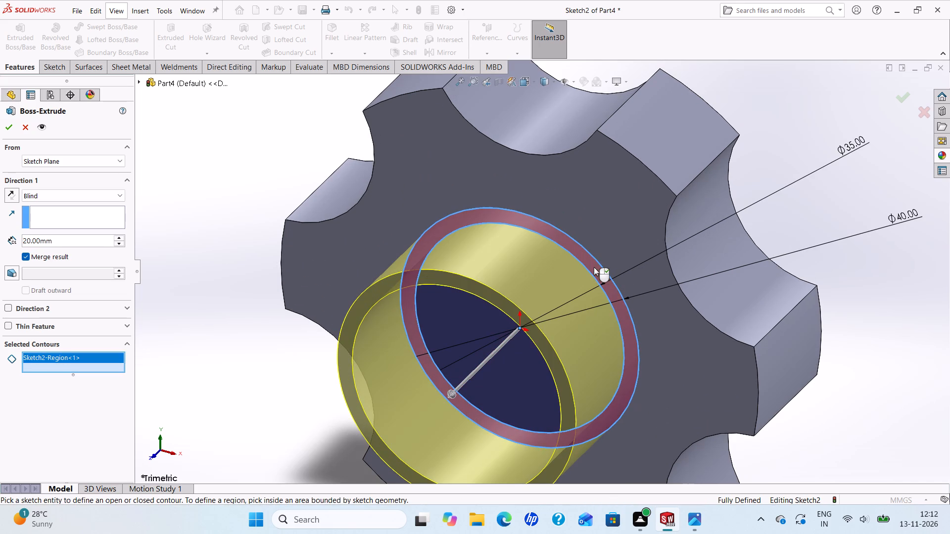
{"action": "left_click", "coordinate": [496, 319]}
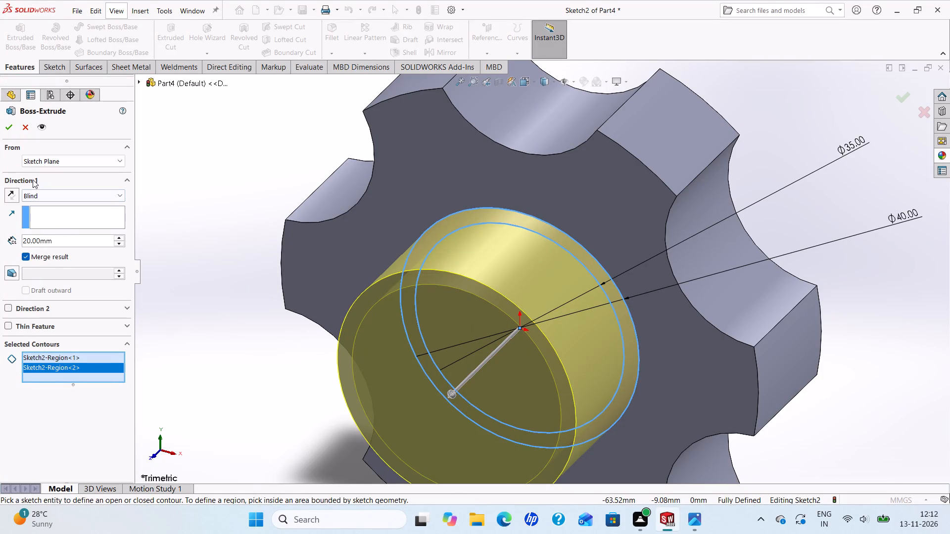
{"action": "left_click", "coordinate": [10, 131]}
{"action": "scroll", "coordinate": [260, 280], "scroll_direction": "up", "scroll_amount": 1}
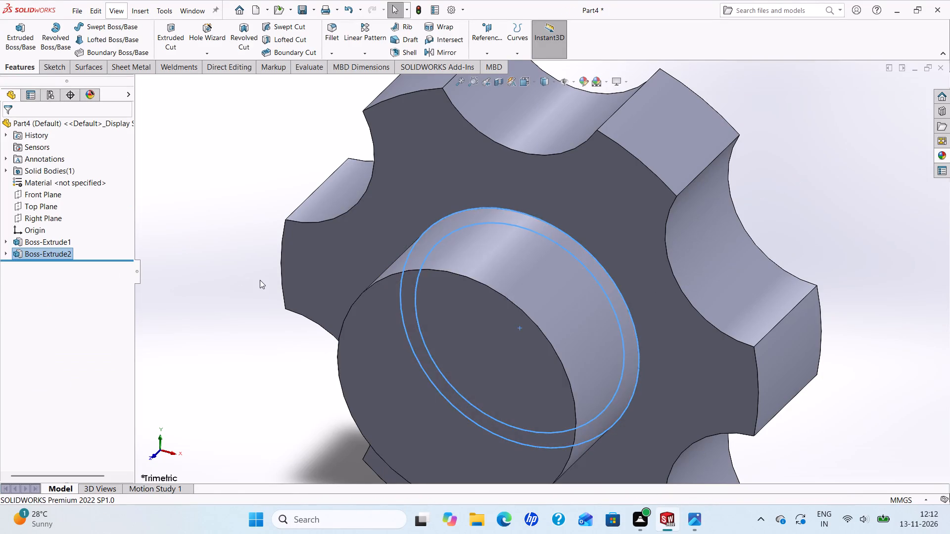
{"action": "scroll", "coordinate": [260, 280], "scroll_direction": "up", "scroll_amount": 2}
{"action": "key", "text": "Escape"}
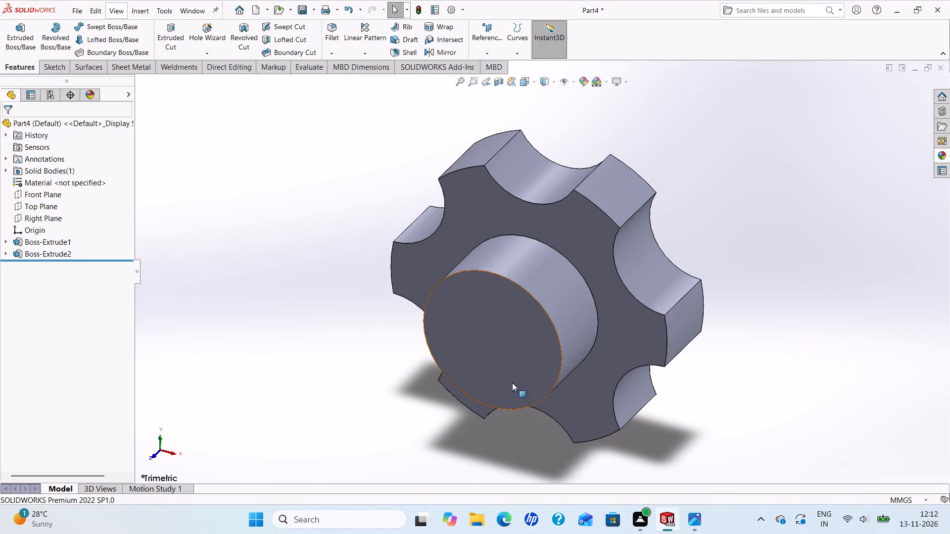
Consult the reference drawing and sketch a circle of about 8 mm radius on the hub's front face, centred on the origin.
{"action": "scroll", "coordinate": [531, 385], "scroll_direction": "up", "scroll_amount": 1}
{"action": "left_click", "coordinate": [694, 513]}
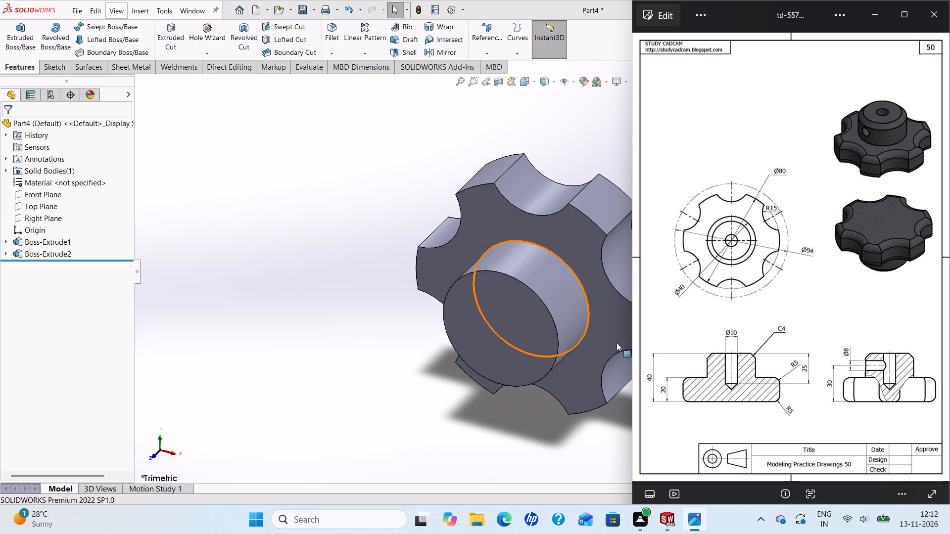
{"action": "scroll", "coordinate": [554, 311], "scroll_direction": "up", "scroll_amount": 2}
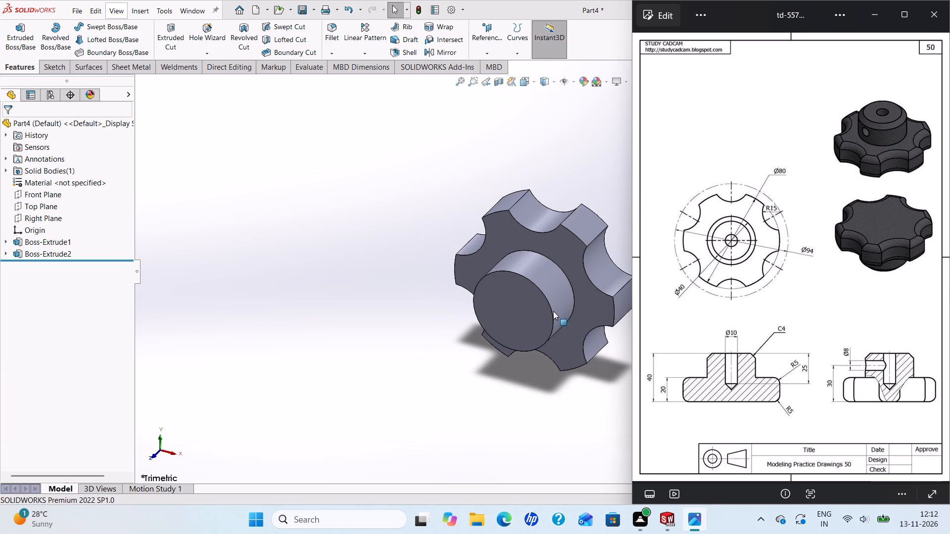
{"action": "scroll", "coordinate": [619, 294], "scroll_direction": "down", "scroll_amount": 2}
{"action": "left_click", "coordinate": [453, 319]}
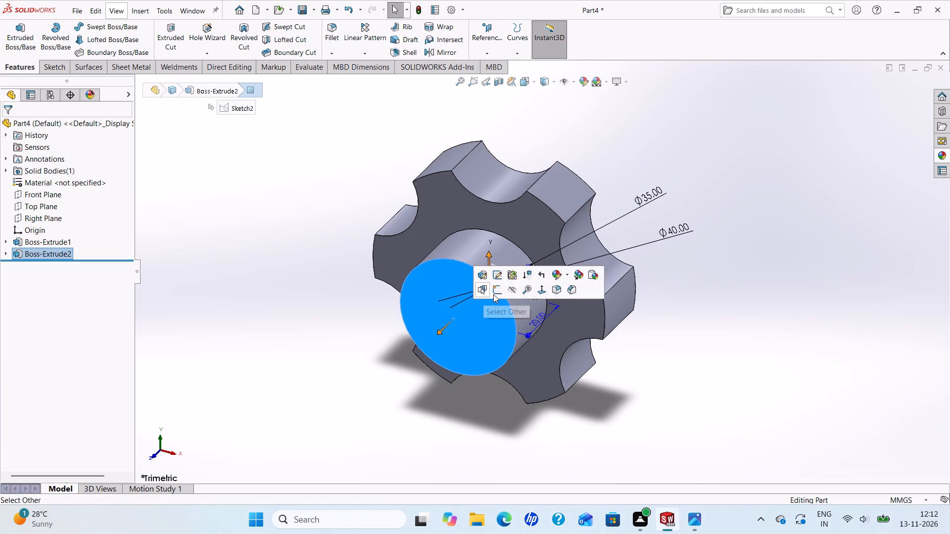
{"action": "left_click", "coordinate": [493, 294]}
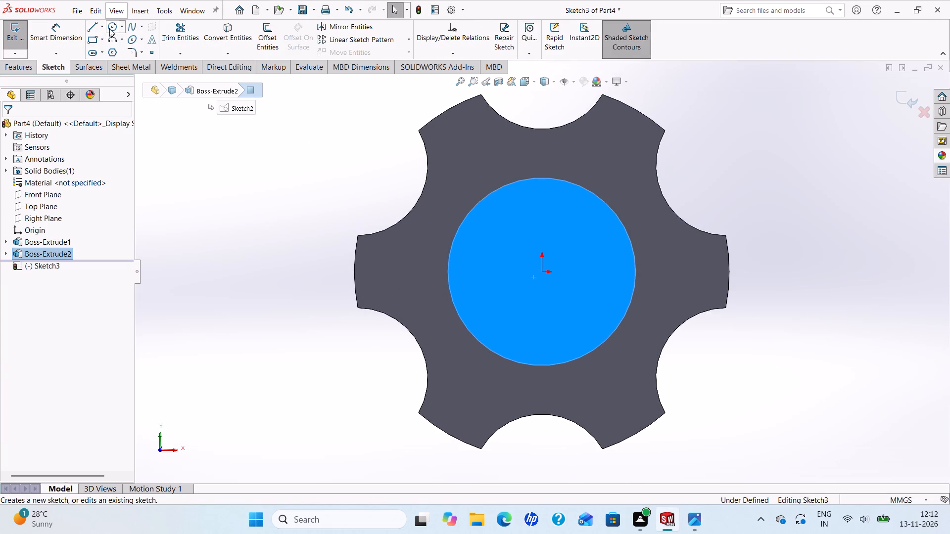
{"action": "left_click", "coordinate": [108, 27]}
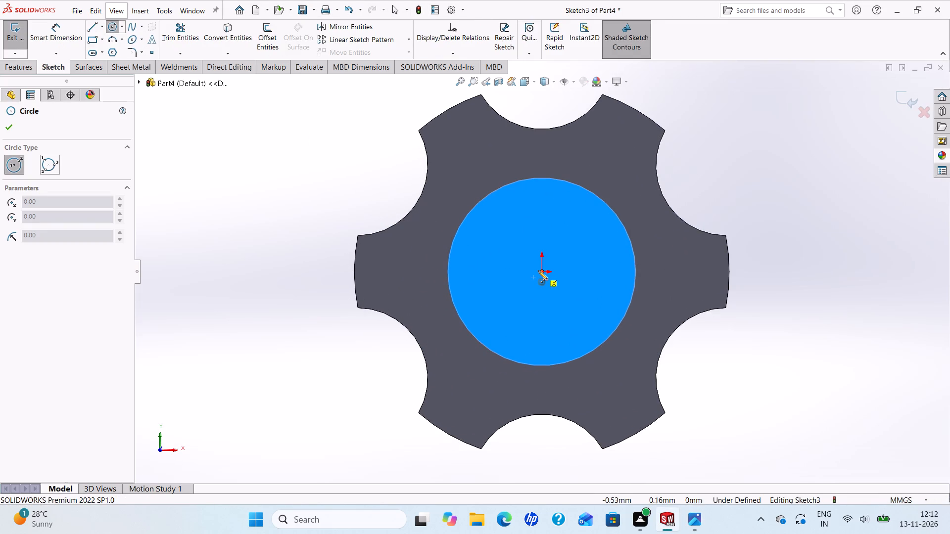
{"action": "left_click", "coordinate": [539, 272]}
{"action": "left_click", "coordinate": [570, 296]}
{"action": "right_click", "coordinate": [570, 296]}
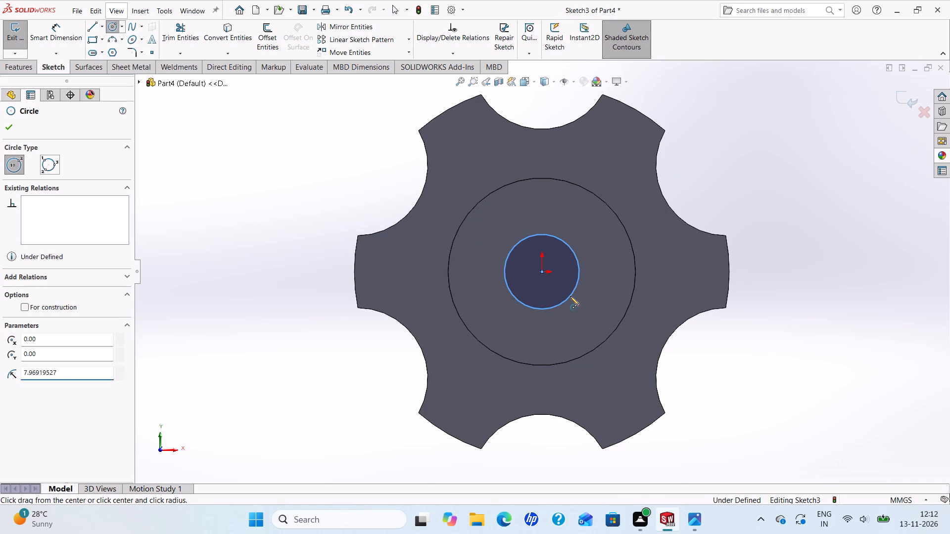
{"action": "left_click", "coordinate": [595, 300]}
{"action": "scroll", "coordinate": [660, 243], "scroll_direction": "up", "scroll_amount": 3}
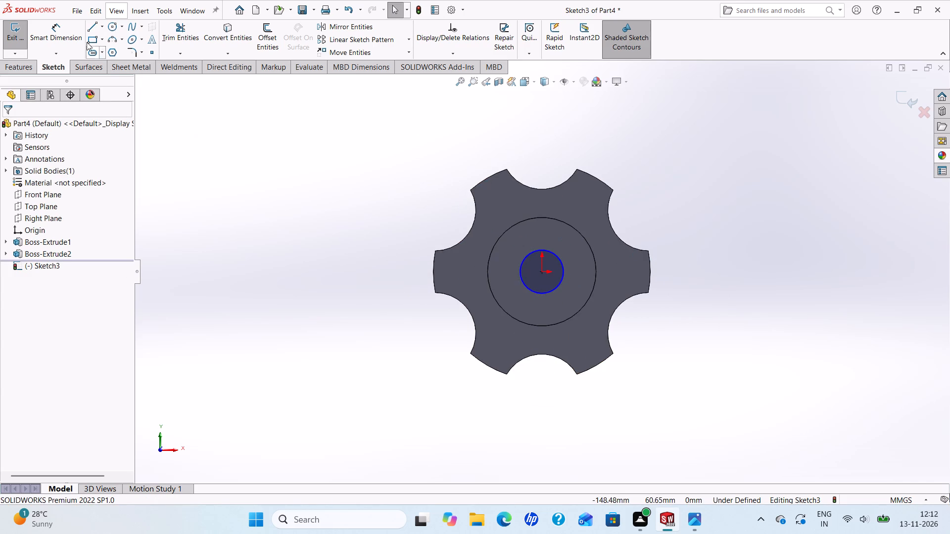
Dimension the circle on the hub face to a 10 mm diameter.
{"action": "left_click", "coordinate": [68, 38]}
{"action": "left_click", "coordinate": [563, 264]}
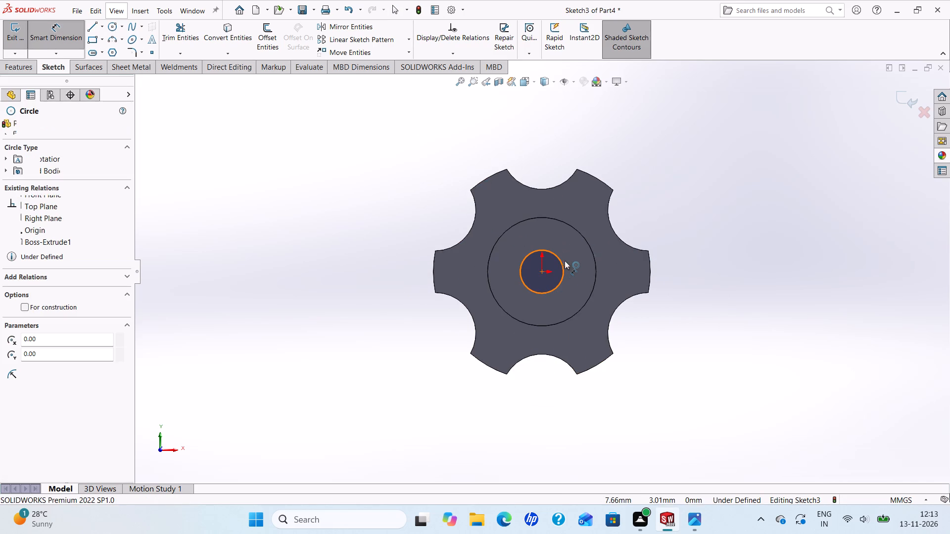
{"action": "left_click", "coordinate": [665, 184]}
{"action": "type", "text": "10"}
{"action": "key", "text": "Return"}
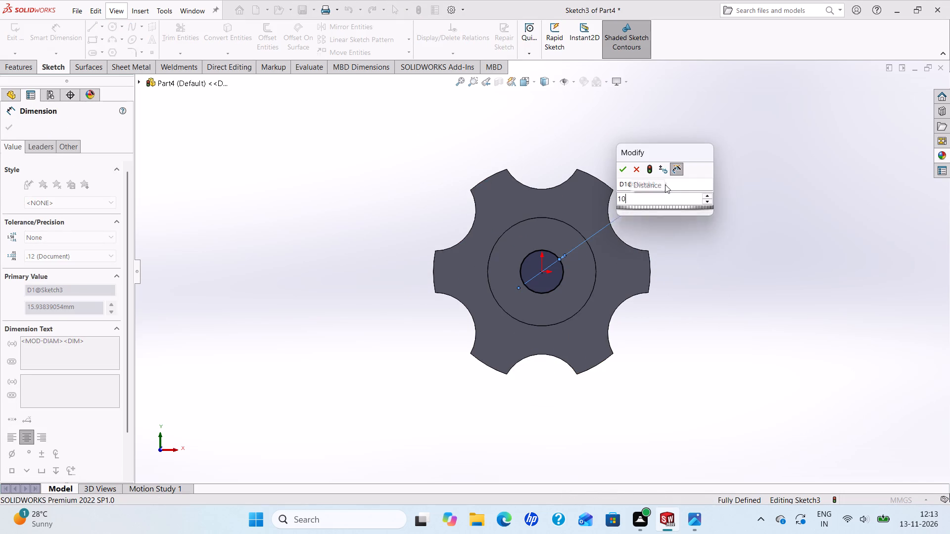
{"action": "left_click", "coordinate": [8, 128]}
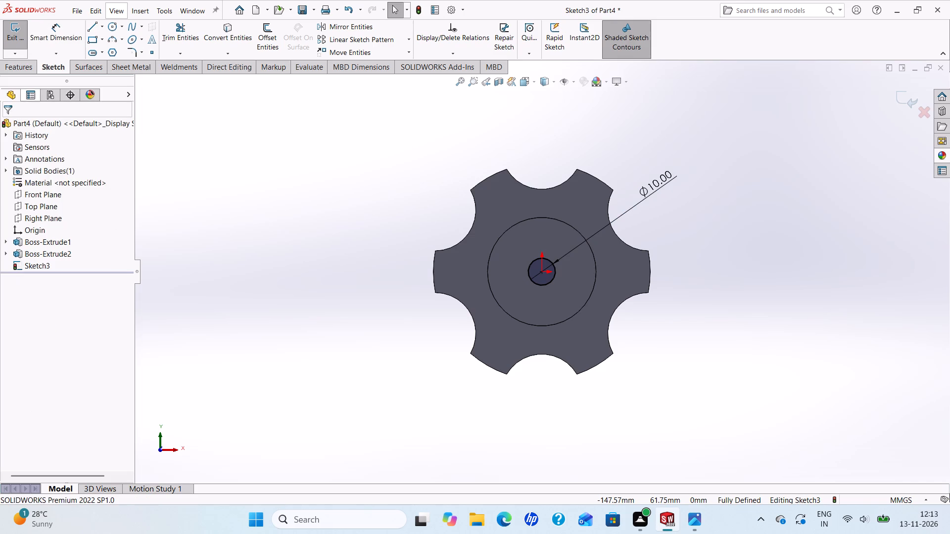
Cut-extrude the 10 mm circle into the hub as a blind hole 24 mm deep.
{"action": "left_click", "coordinate": [13, 64]}
{"action": "left_click", "coordinate": [162, 32]}
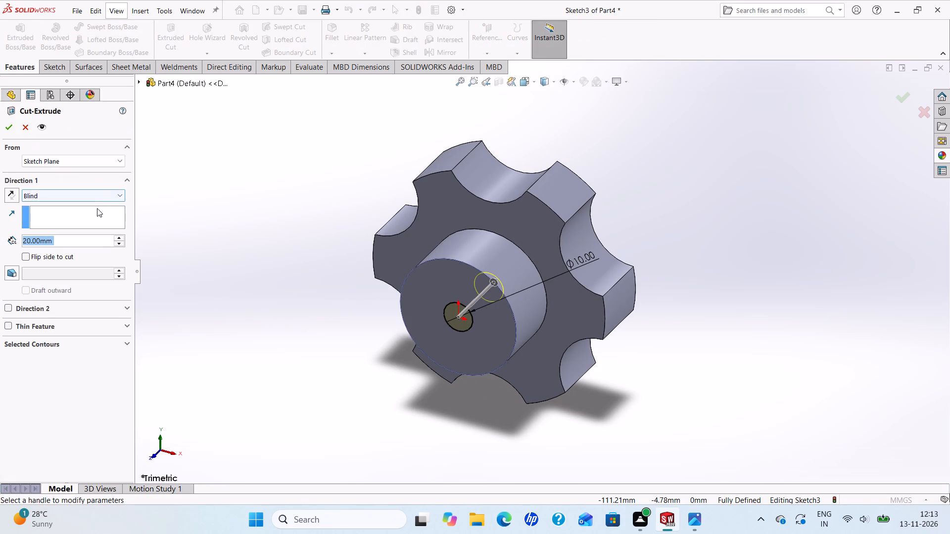
{"action": "type", "text": "24"}
{"action": "key", "text": "Return"}
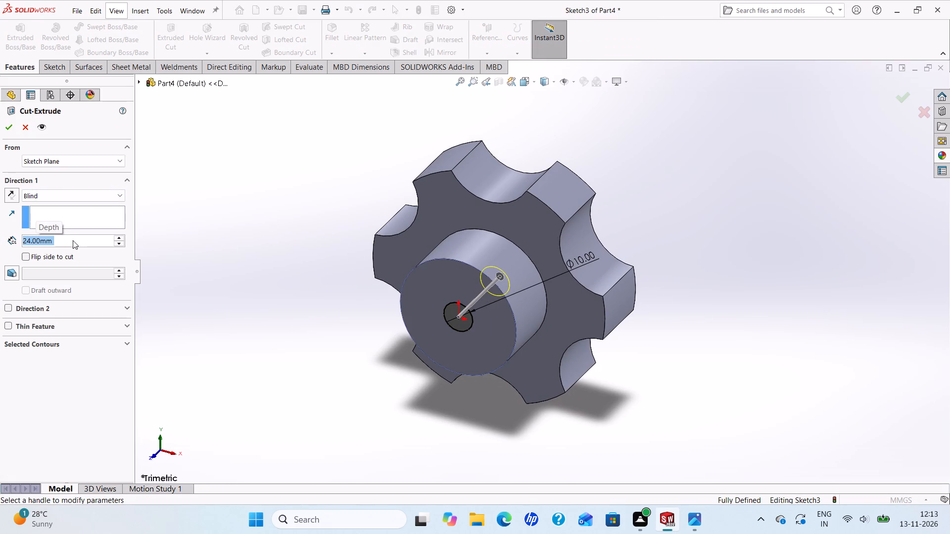
{"action": "left_click", "coordinate": [9, 131]}
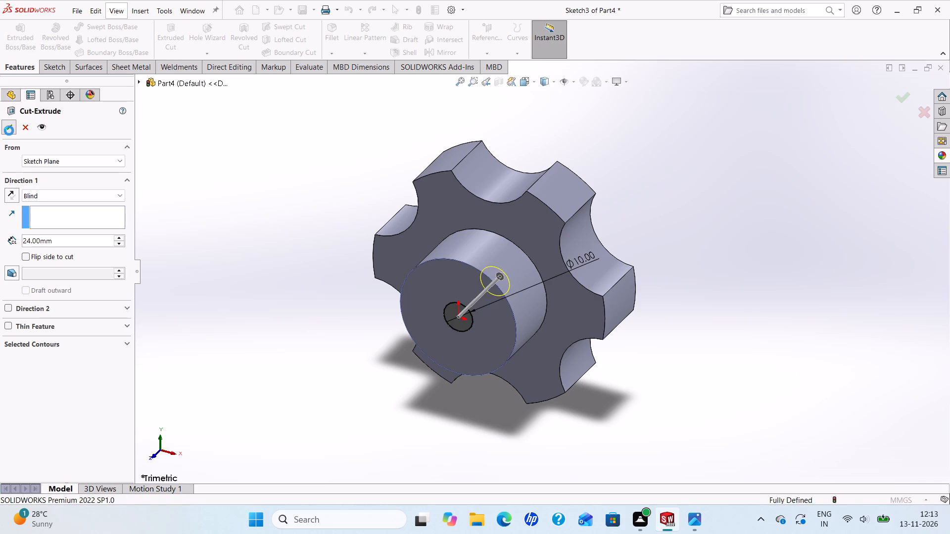
Recheck the bore depth on the reference drawing and edit the central hole's cut to a blind depth of 25 mm.
{"action": "left_click", "coordinate": [695, 522]}
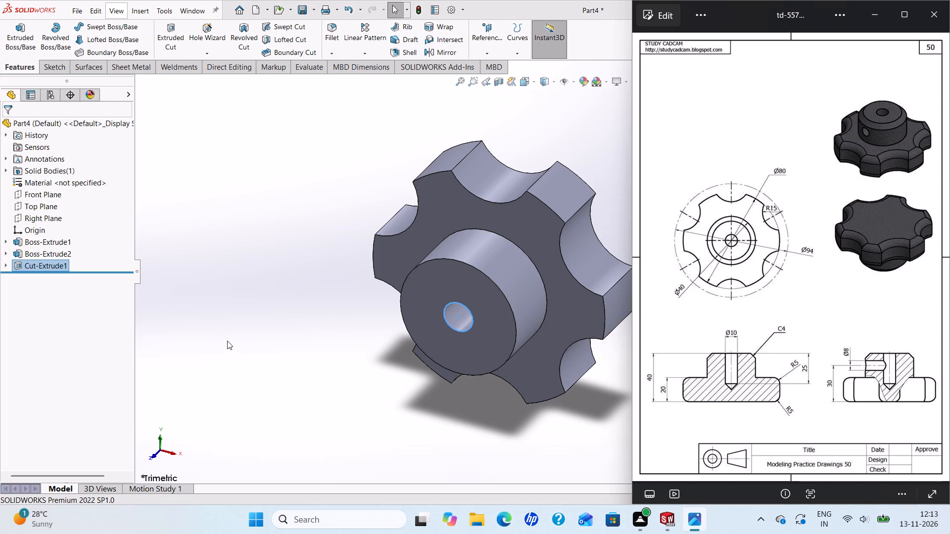
{"action": "key", "text": "Escape"}
{"action": "right_click", "coordinate": [49, 262]}
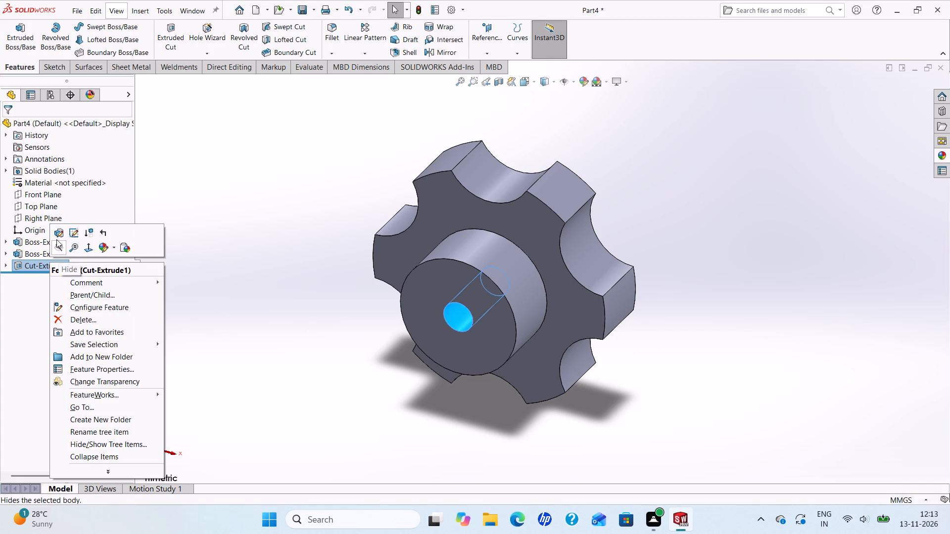
{"action": "left_click", "coordinate": [56, 238]}
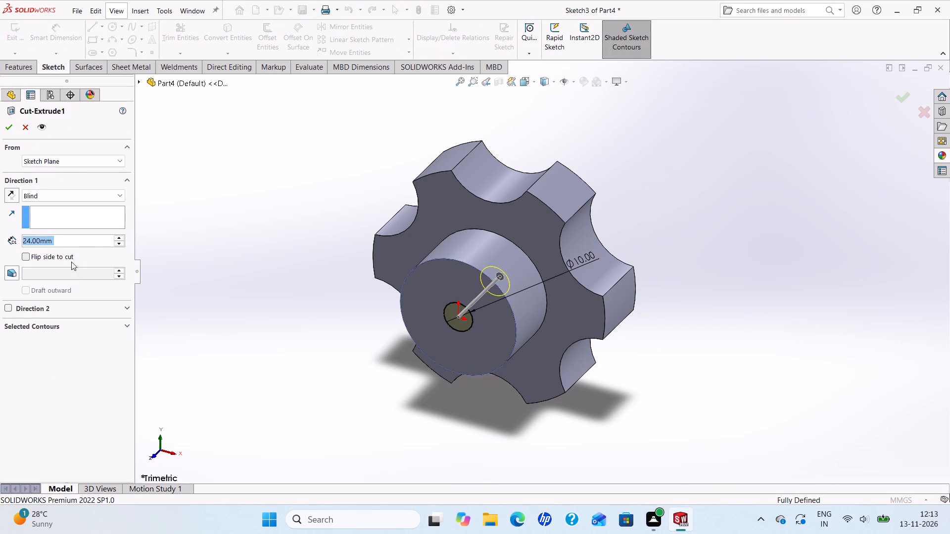
{"action": "type", "text": "25"}
{"action": "key", "text": "Return"}
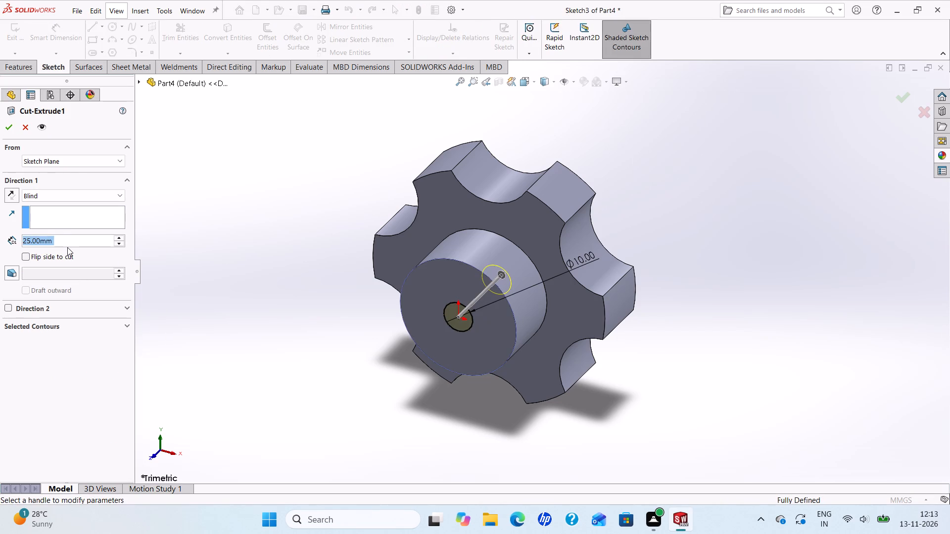
{"action": "left_click", "coordinate": [8, 126]}
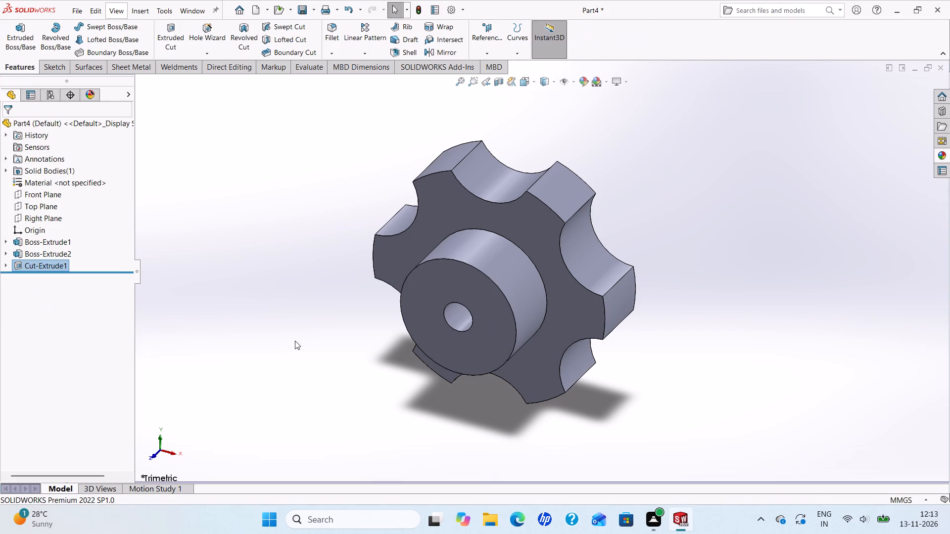
{"action": "key", "text": "Escape"}
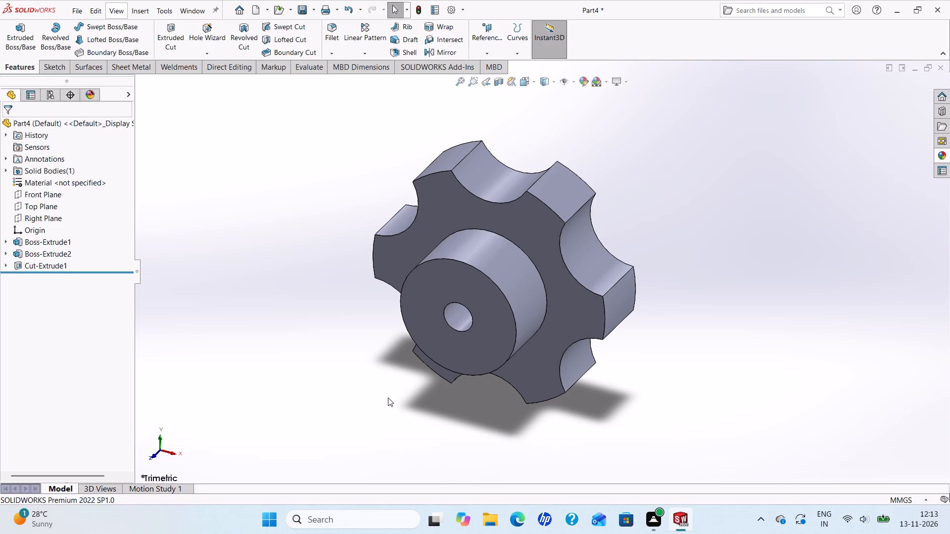
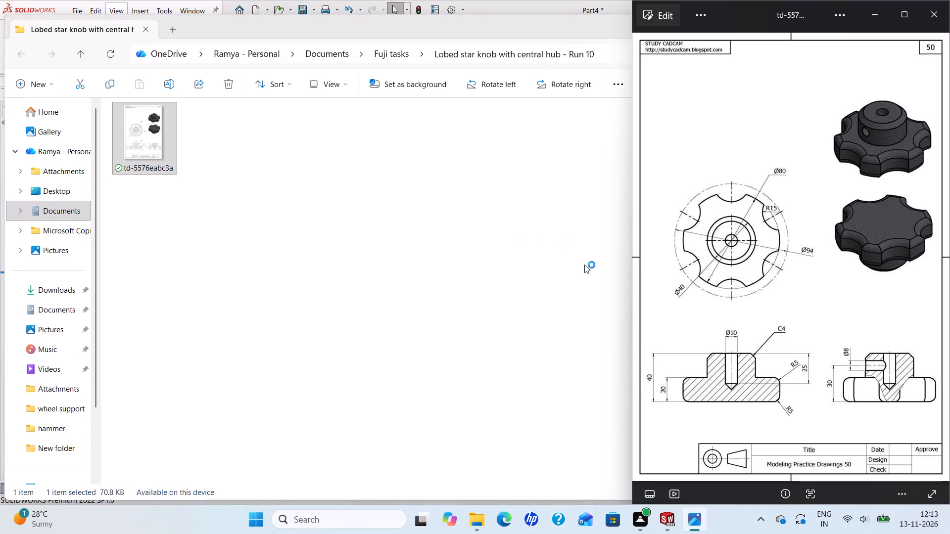
Close the File Explorer window showing the reference drawing's folder.
{"action": "left_click", "coordinate": [544, 279]}
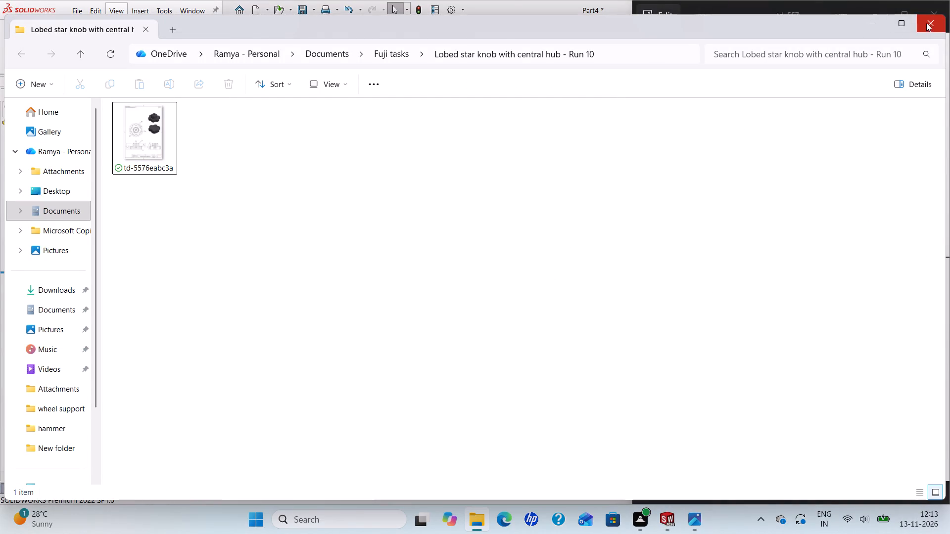
{"action": "left_click", "coordinate": [926, 23]}
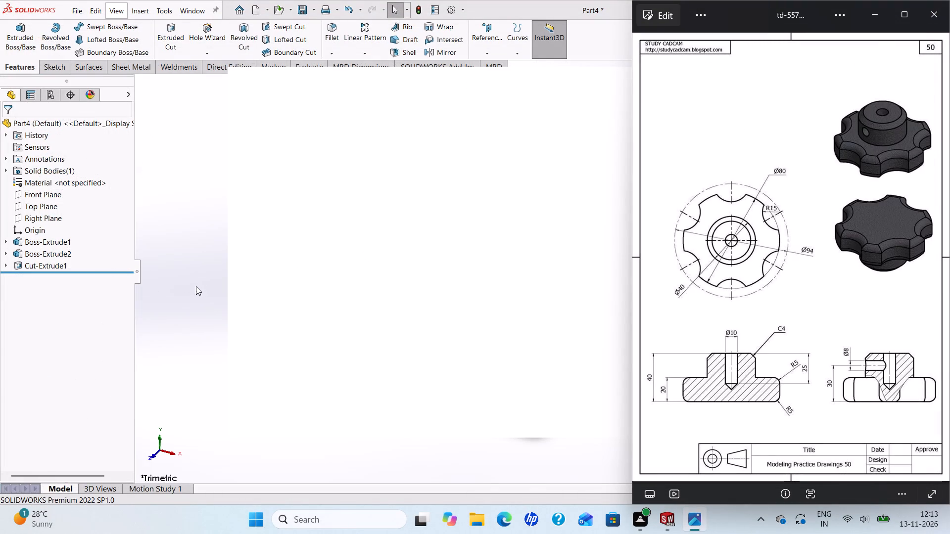
Inspect the knob model in SOLIDWORKS and compare it with the reference drawing in Photos for the features still missing.
{"action": "left_click", "coordinate": [196, 286]}
{"action": "scroll", "coordinate": [388, 245], "scroll_direction": "up", "scroll_amount": 2}
{"action": "scroll", "coordinate": [500, 245], "scroll_direction": "down", "scroll_amount": 2}
{"action": "scroll", "coordinate": [503, 245], "scroll_direction": "up", "scroll_amount": 2}
{"action": "scroll", "coordinate": [669, 204], "scroll_direction": "down", "scroll_amount": 2}
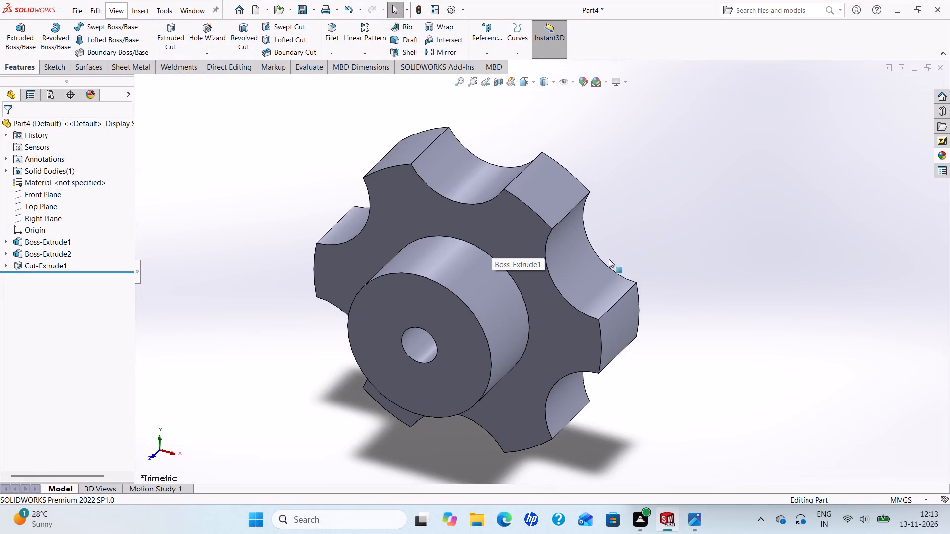
{"action": "scroll", "coordinate": [462, 346], "scroll_direction": "up", "scroll_amount": 3}
{"action": "scroll", "coordinate": [528, 370], "scroll_direction": "down", "scroll_amount": 2}
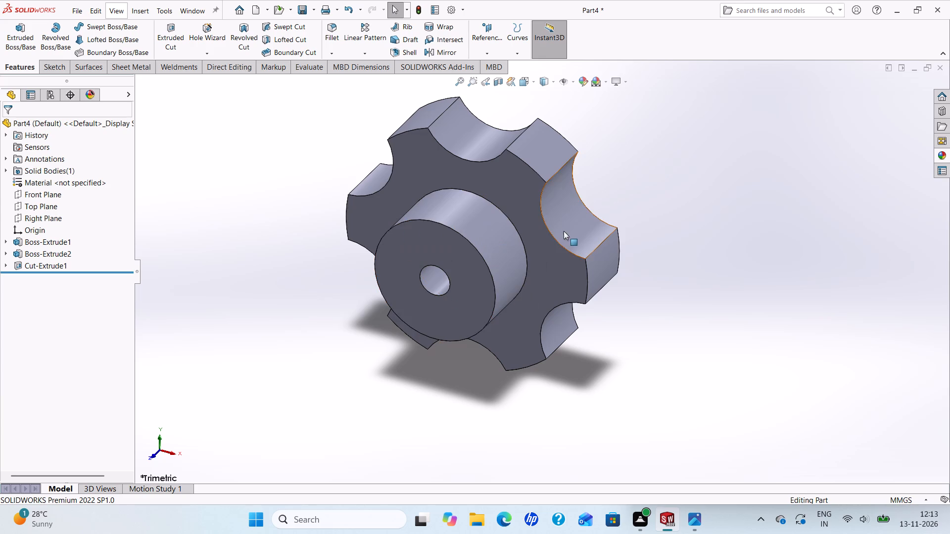
{"action": "scroll", "coordinate": [538, 215], "scroll_direction": "up", "scroll_amount": 3}
{"action": "scroll", "coordinate": [548, 214], "scroll_direction": "down", "scroll_amount": 2}
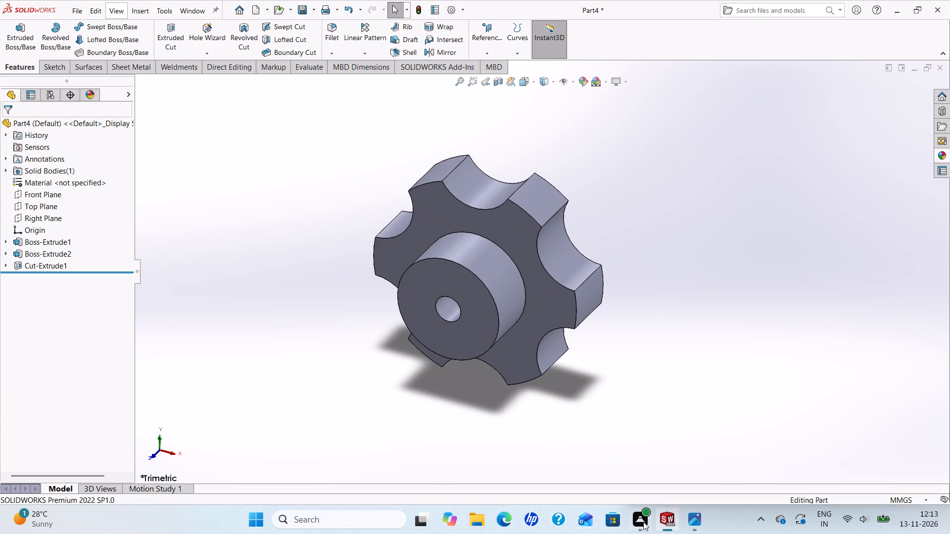
{"action": "left_click", "coordinate": [695, 516]}
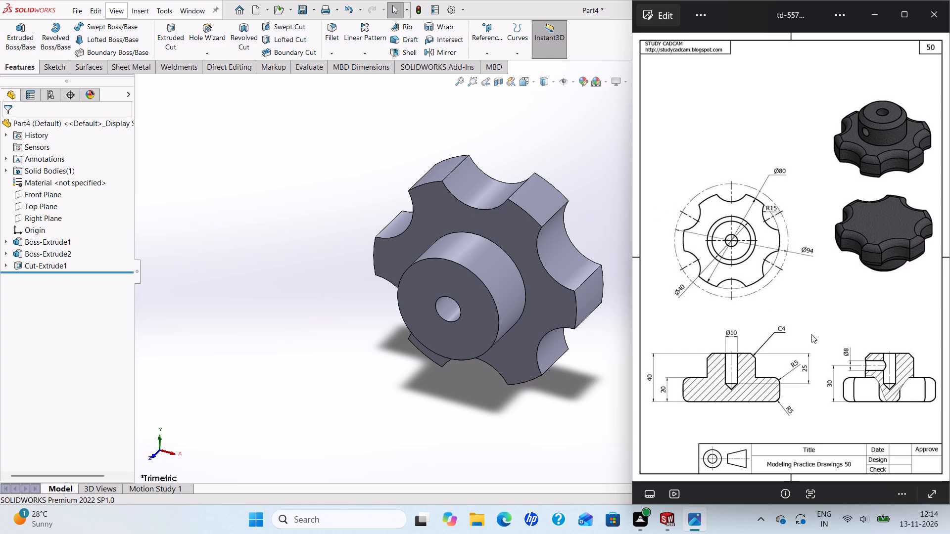
{"action": "scroll", "coordinate": [804, 449], "scroll_direction": "down", "scroll_amount": 2}
{"action": "scroll", "coordinate": [804, 449], "scroll_direction": "up", "scroll_amount": 3}
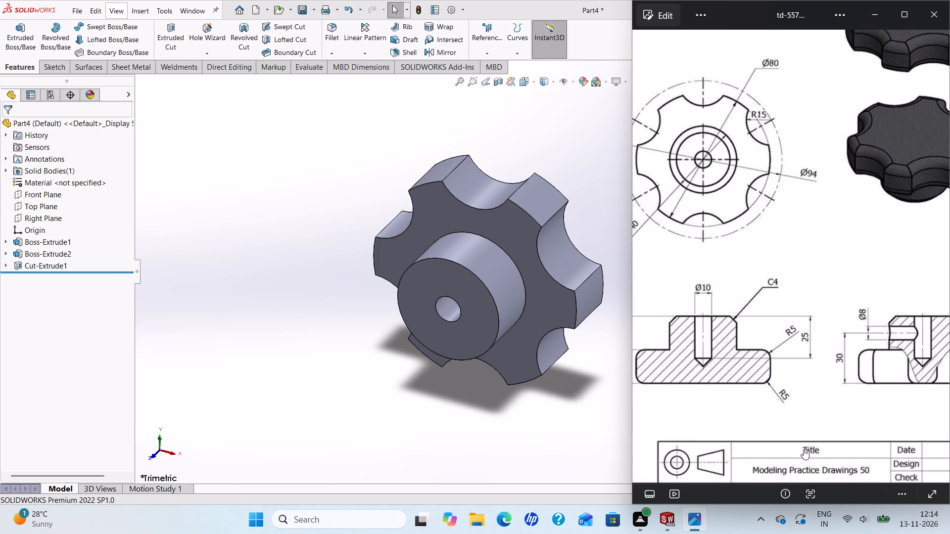
{"action": "scroll", "coordinate": [804, 449], "scroll_direction": "down", "scroll_amount": 4}
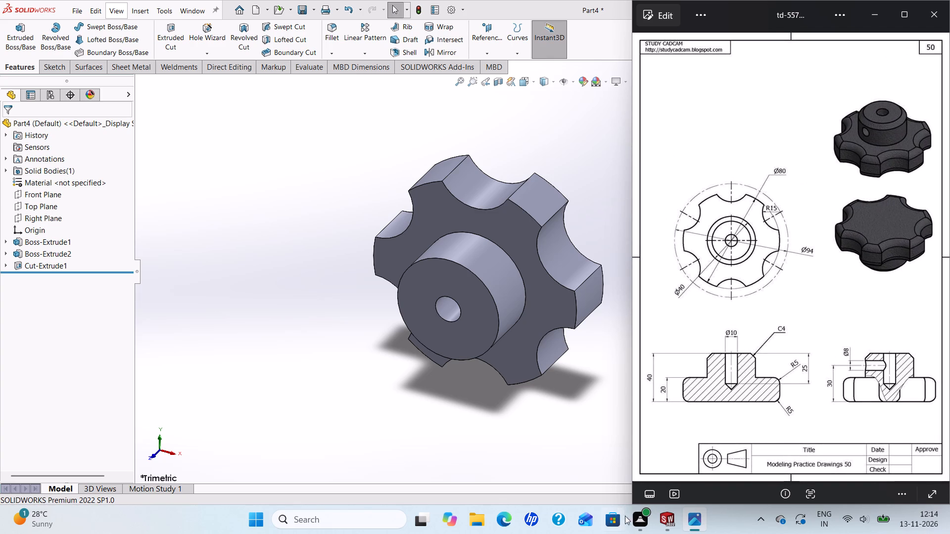
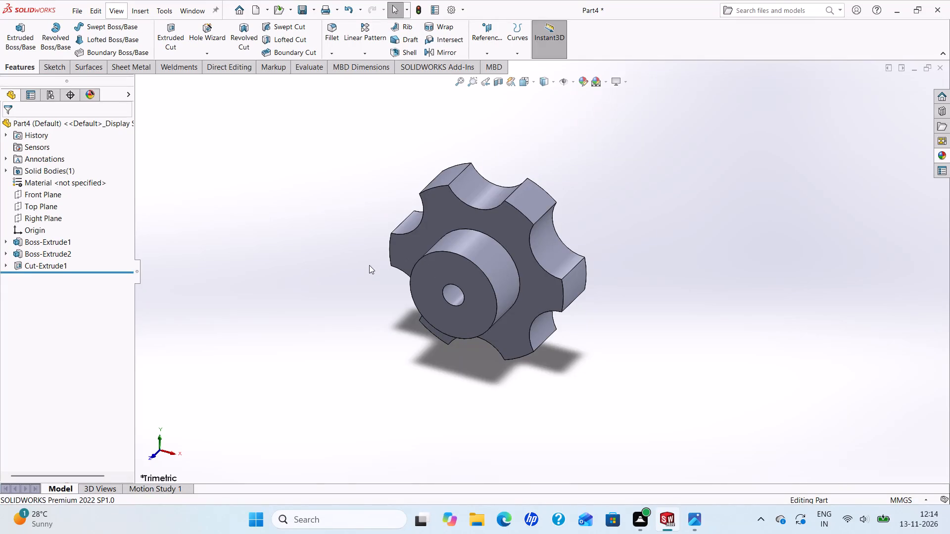
Save the part in the current folder under the file name "lobed star nob".
{"action": "key", "text": "ctrl+s"}
{"action": "type", "text": "lobe"}
{"action": "type", "text": "d star"}
{"action": "key", "text": "space"}
{"action": "type", "text": "nob"}
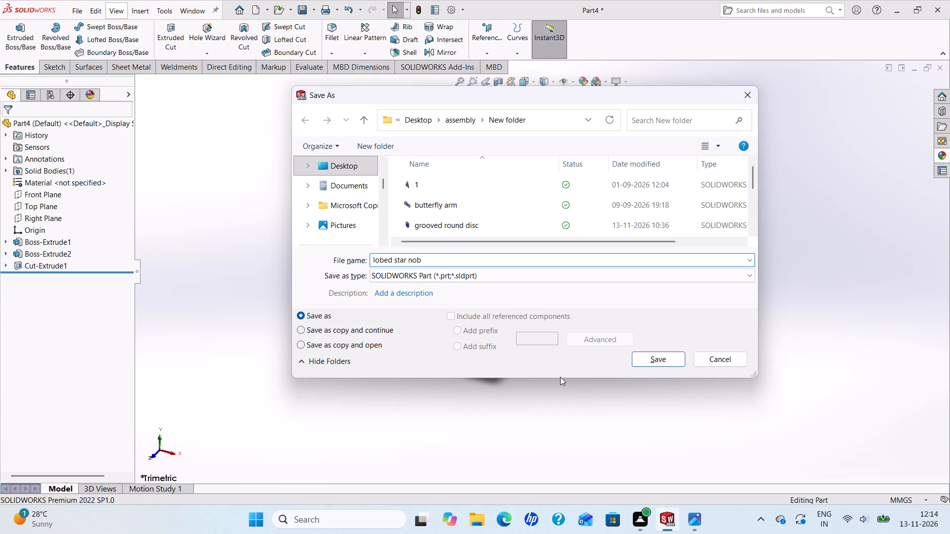
{"action": "left_click", "coordinate": [667, 357]}
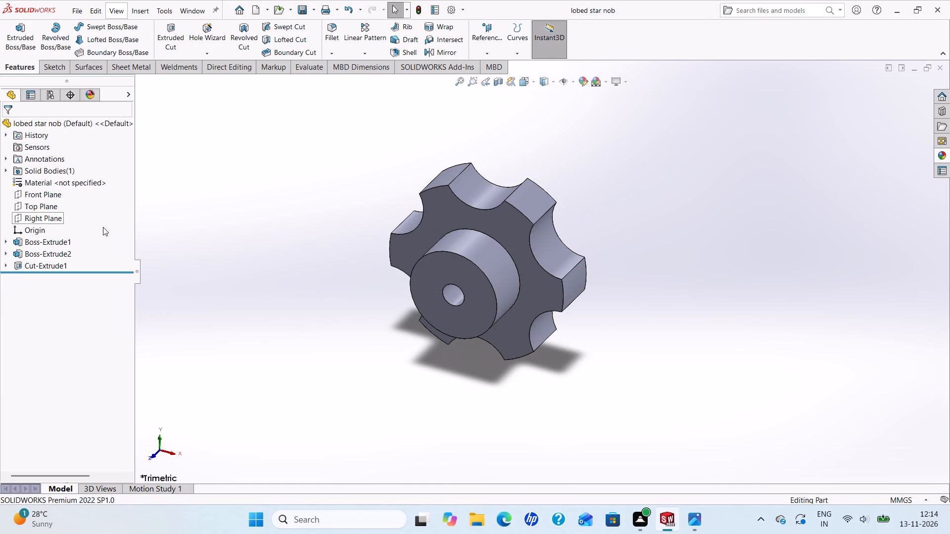
On the Top Plane, sketch a circle about 6.8 mm in diameter on the hub, centred about 29 mm straight below the origin.
{"action": "middle_click_drag", "start_coordinate": [471, 349], "coordinate": [501, 202]}
{"action": "scroll", "coordinate": [474, 338], "scroll_direction": "up", "scroll_amount": 1}
{"action": "scroll", "coordinate": [508, 223], "scroll_direction": "down", "scroll_amount": 2}
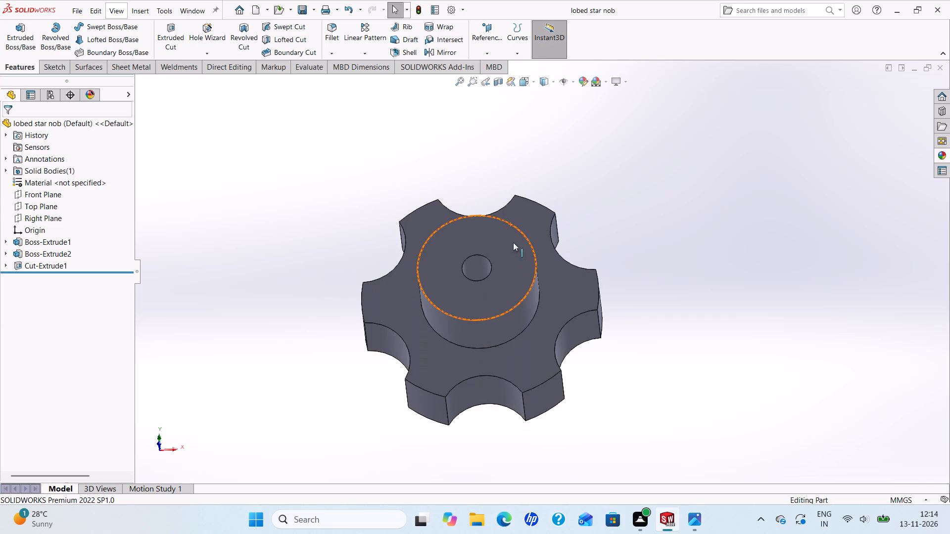
{"action": "left_click", "coordinate": [47, 206]}
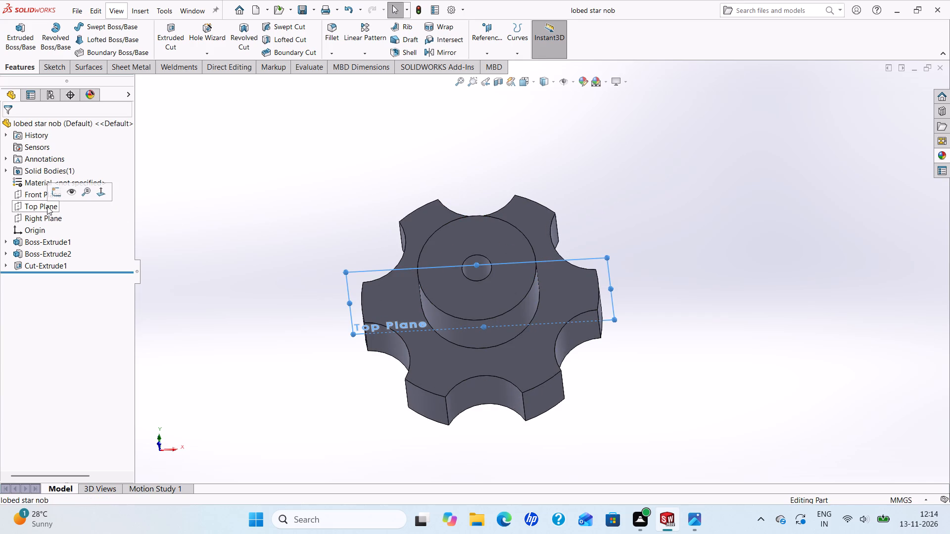
{"action": "left_click", "coordinate": [52, 194]}
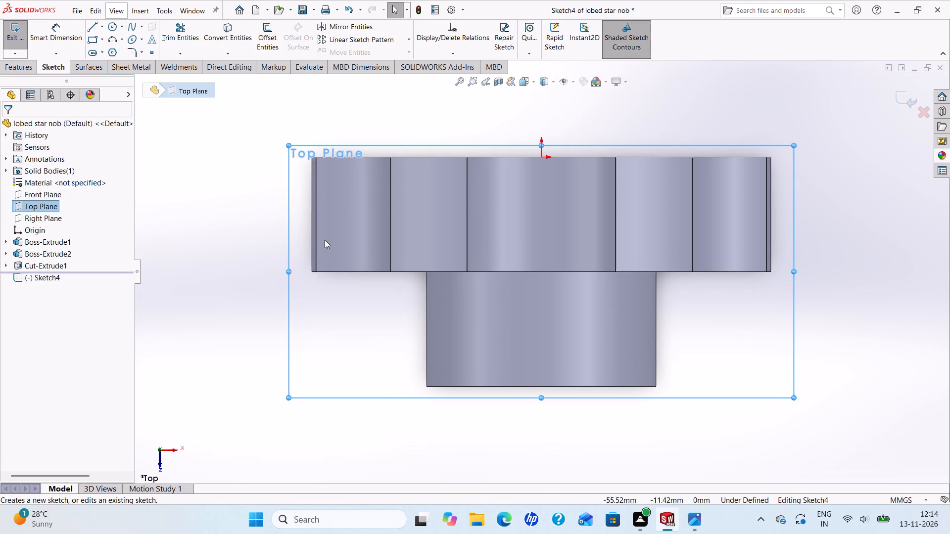
{"action": "scroll", "coordinate": [631, 343], "scroll_direction": "up", "scroll_amount": 2}
{"action": "scroll", "coordinate": [700, 328], "scroll_direction": "down", "scroll_amount": 1}
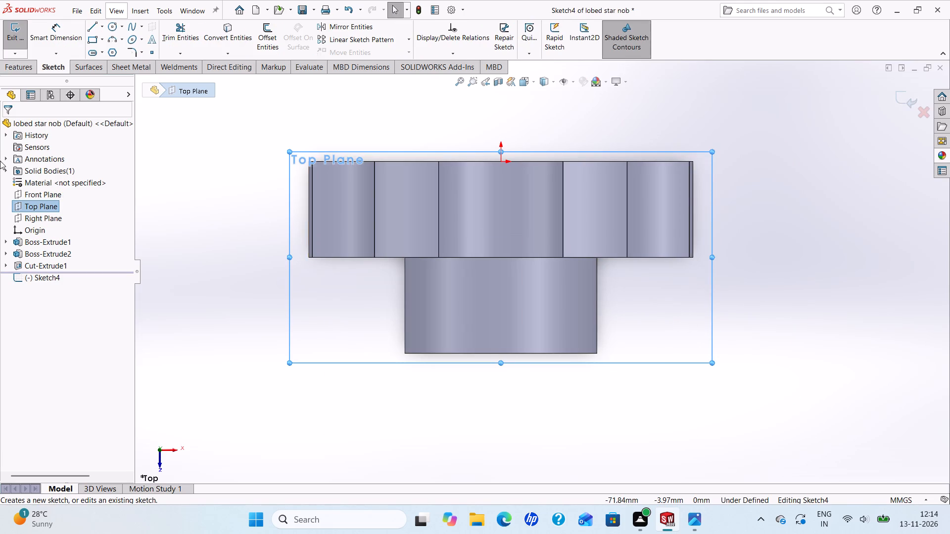
{"action": "left_click", "coordinate": [112, 28]}
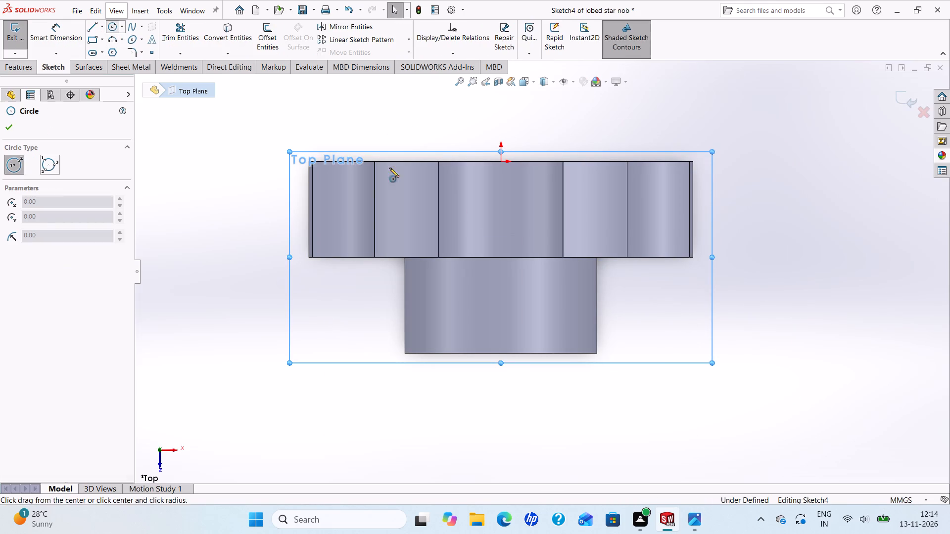
{"action": "left_click", "coordinate": [502, 302]}
{"action": "left_click", "coordinate": [515, 311]}
{"action": "right_click", "coordinate": [515, 311]}
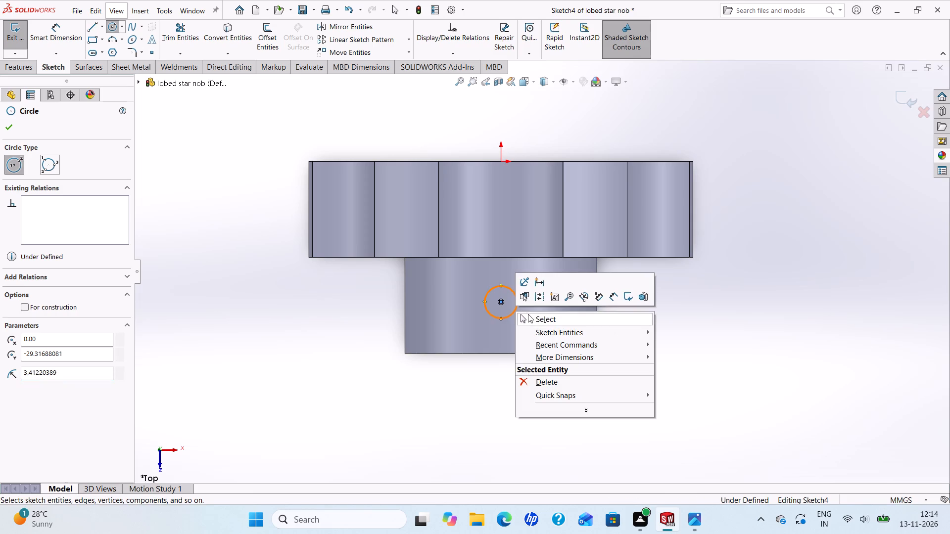
{"action": "left_click", "coordinate": [540, 321]}
Check the side hole size in the reference drawing and dimension the hub circle to 8 mm diameter.
{"action": "left_click", "coordinate": [688, 522]}
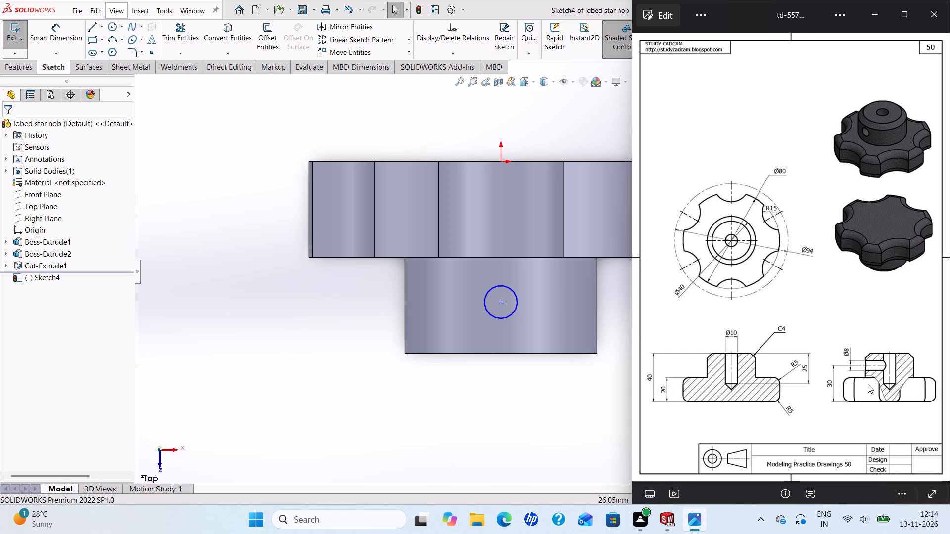
{"action": "left_click", "coordinate": [51, 33]}
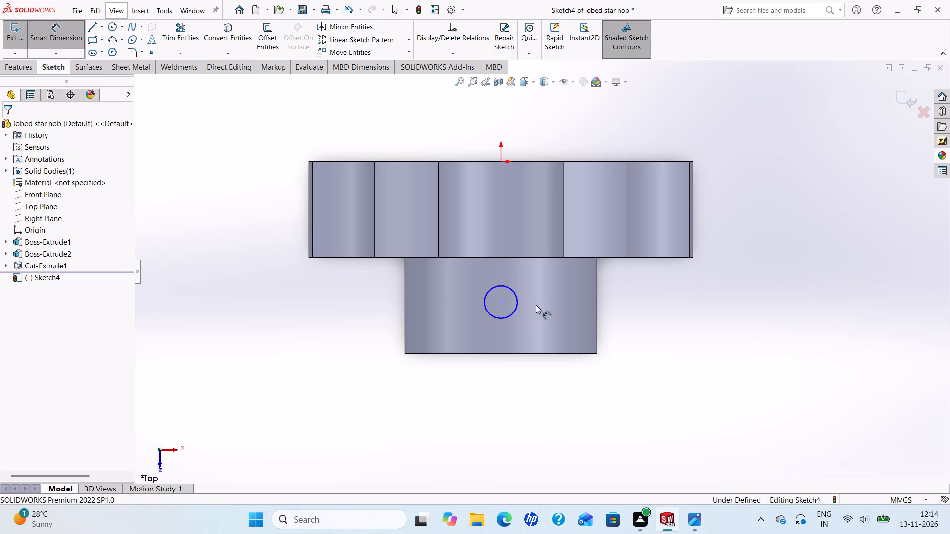
{"action": "left_click", "coordinate": [514, 294]}
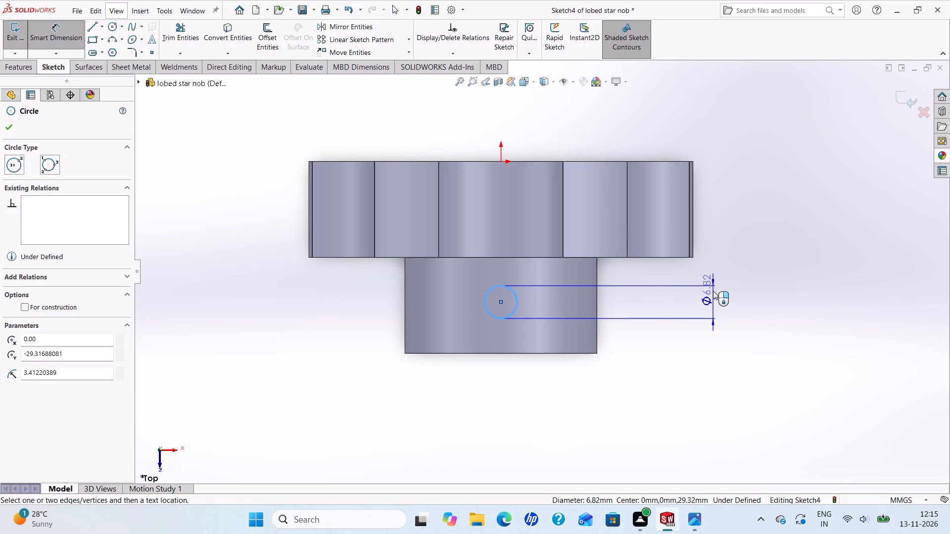
{"action": "left_click", "coordinate": [739, 259]}
{"action": "key", "text": "8"}
{"action": "key", "text": "Return"}
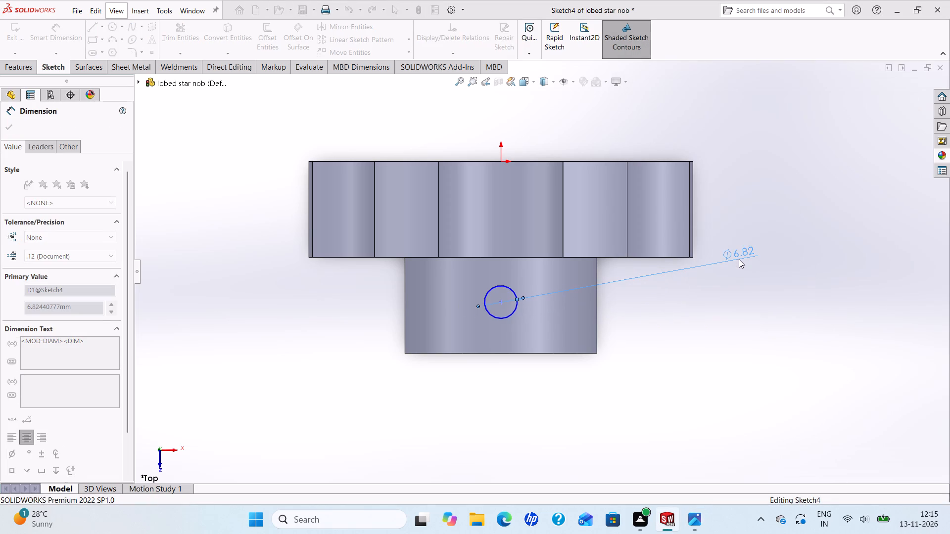
Dimension the circle's centre at 30 mm from the origin.
{"action": "left_click", "coordinate": [500, 299]}
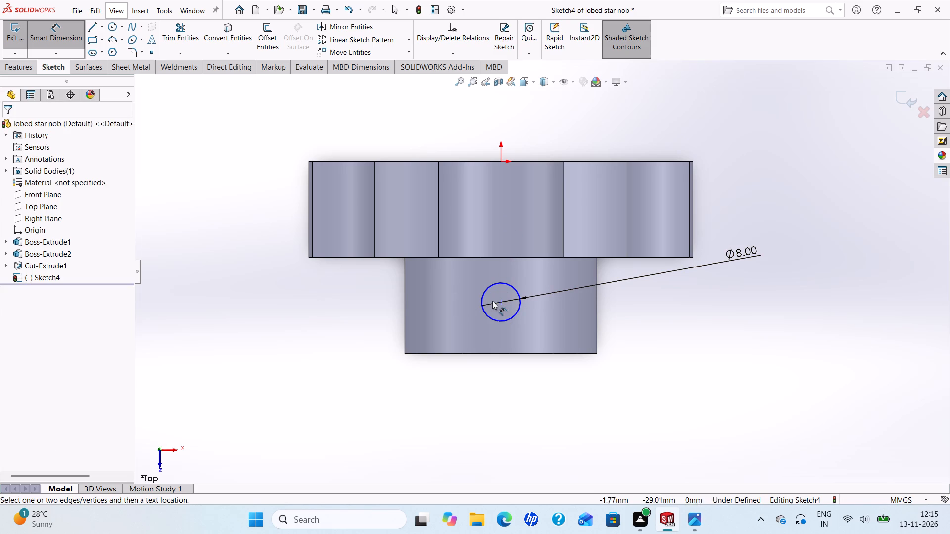
{"action": "left_click", "coordinate": [502, 304]}
{"action": "left_click", "coordinate": [501, 161]}
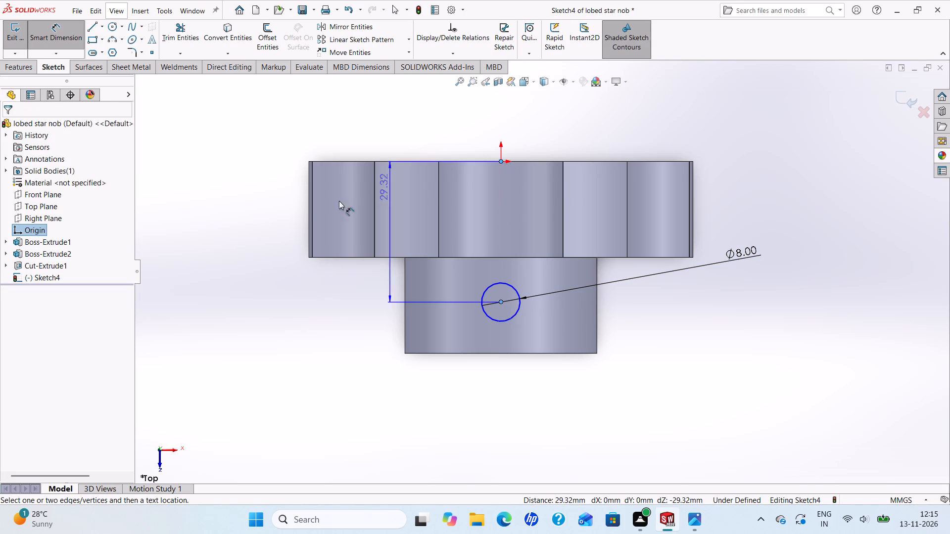
{"action": "left_click", "coordinate": [276, 208]}
{"action": "type", "text": "30"}
{"action": "key", "text": "Return"}
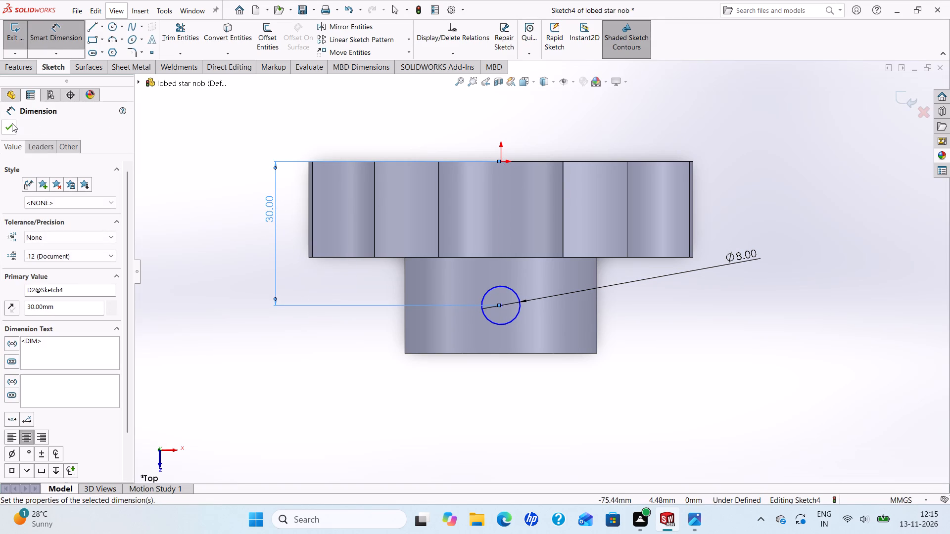
{"action": "left_click", "coordinate": [12, 123]}
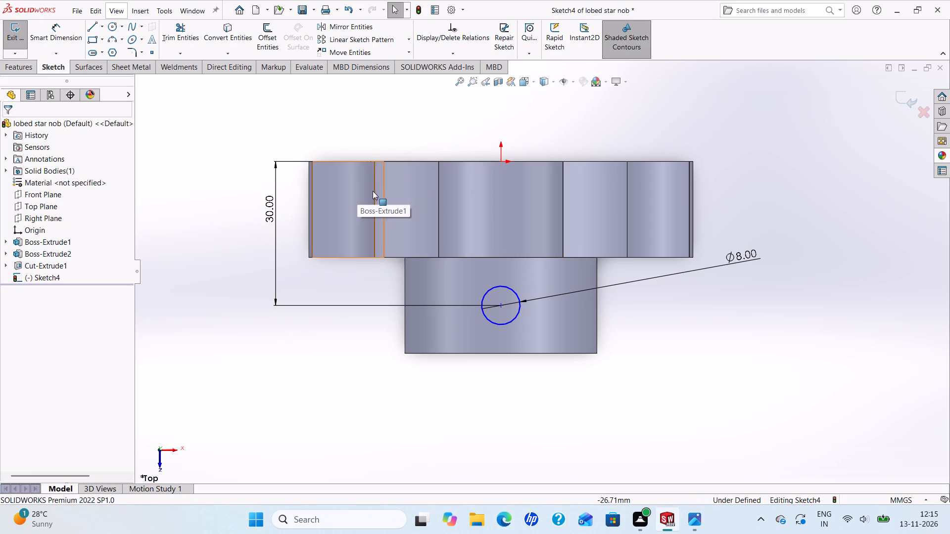
Add a vertical relation between the origin and the centre of the 8 mm circle.
{"action": "left_click", "coordinate": [503, 163], "text": "ctrl"}
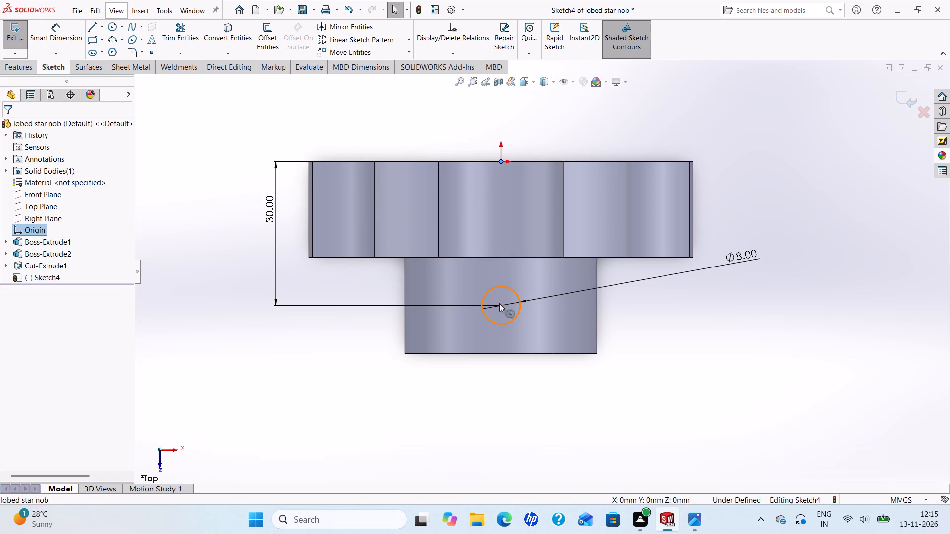
{"action": "left_click", "coordinate": [501, 306], "text": "ctrl"}
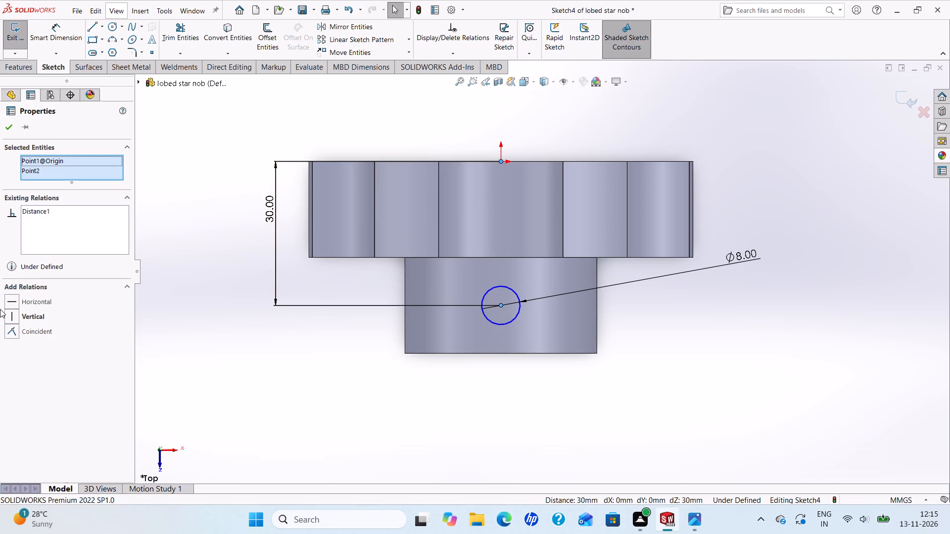
{"action": "left_click", "coordinate": [13, 315]}
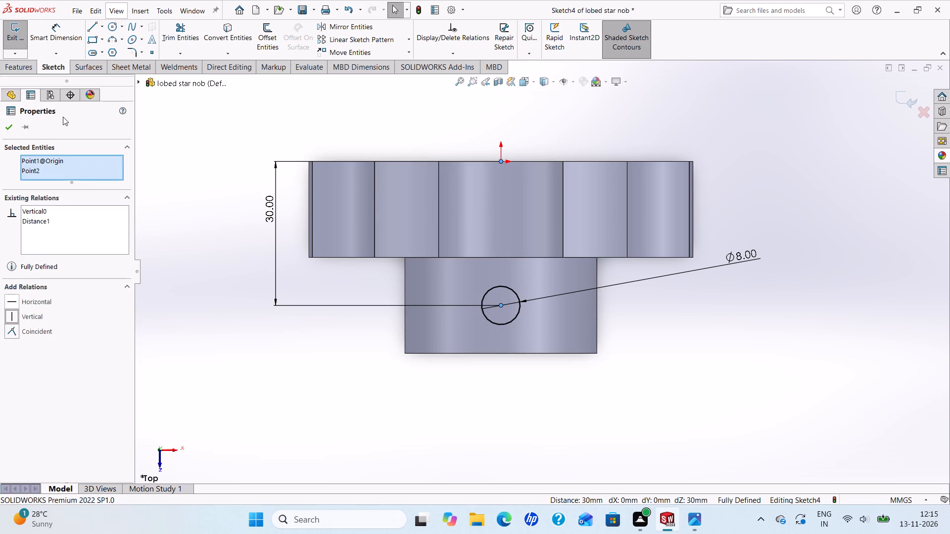
{"action": "left_click", "coordinate": [5, 122]}
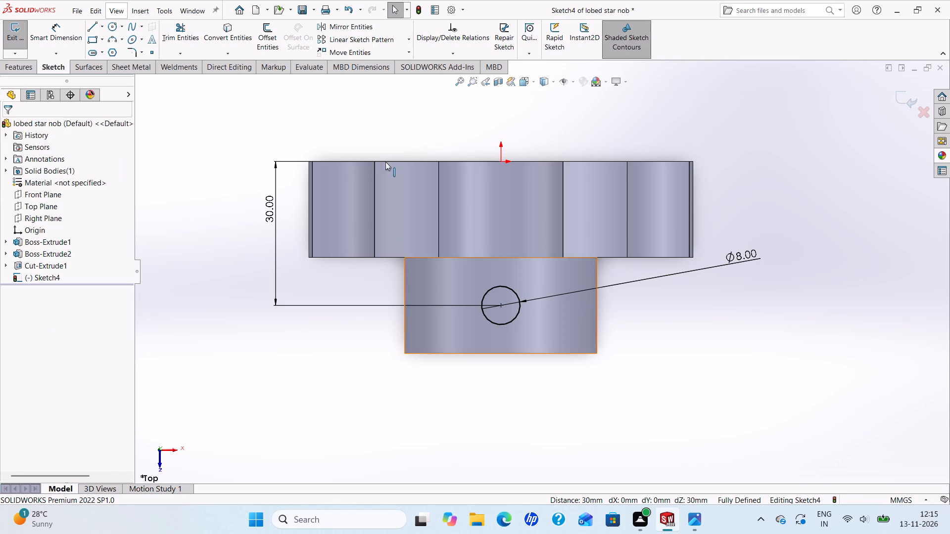
Cut-extrude the 8 mm circle with a blind depth of 24 mm from the sketch plane through one side of the hub.
{"action": "left_click", "coordinate": [20, 66]}
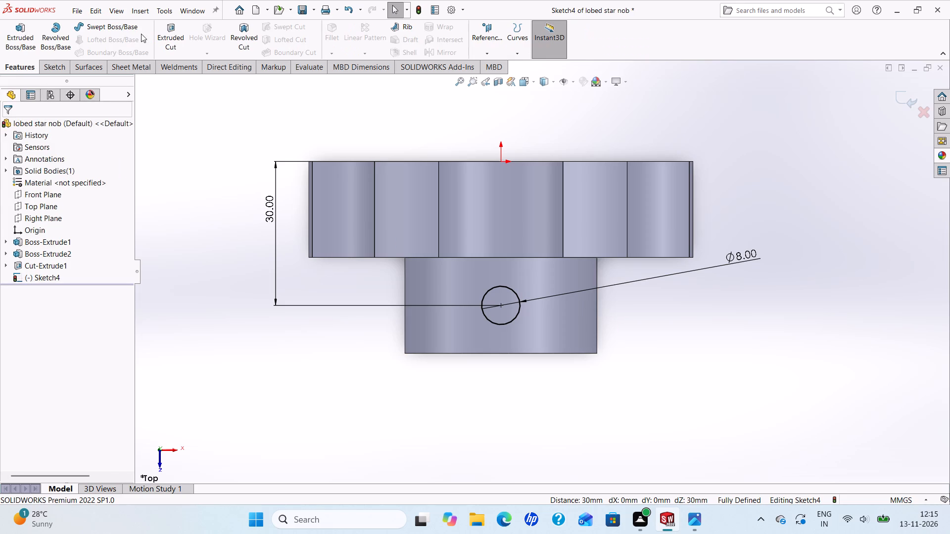
{"action": "left_click", "coordinate": [170, 30]}
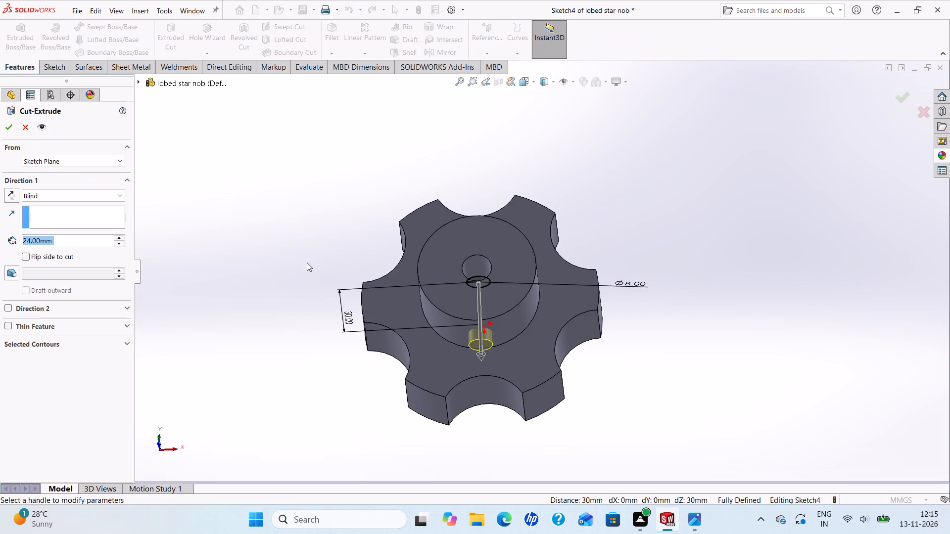
{"action": "middle_click_drag", "start_coordinate": [311, 248], "coordinate": [332, 300]}
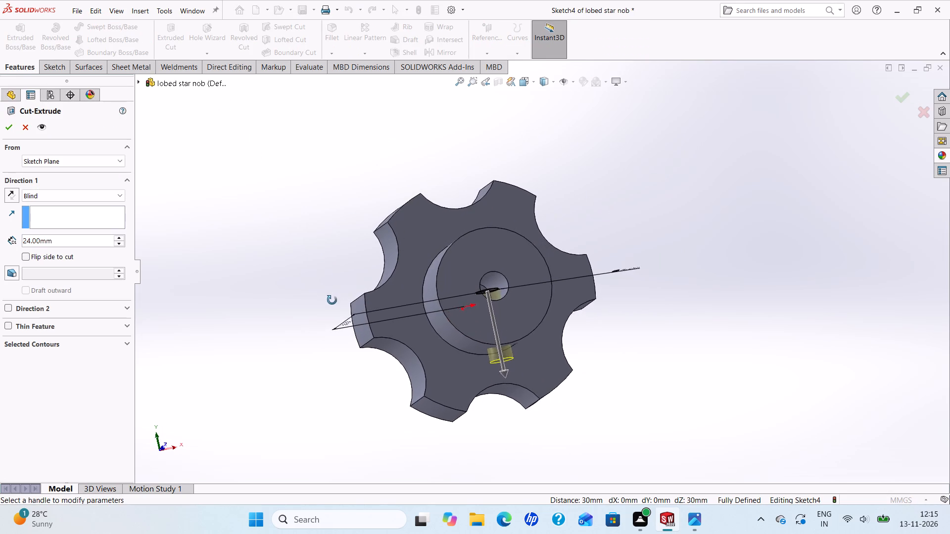
{"action": "middle_click_drag", "start_coordinate": [332, 300], "coordinate": [311, 267]}
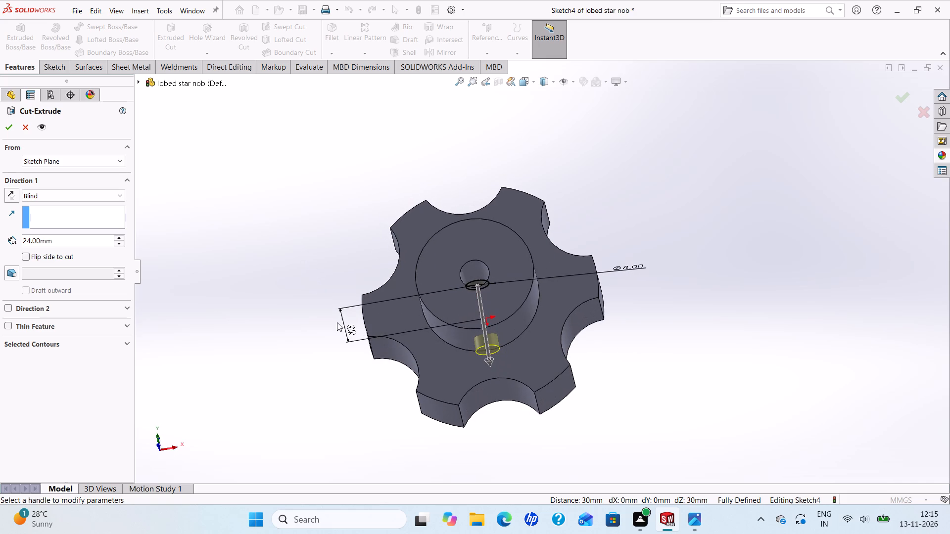
{"action": "left_click", "coordinate": [695, 519]}
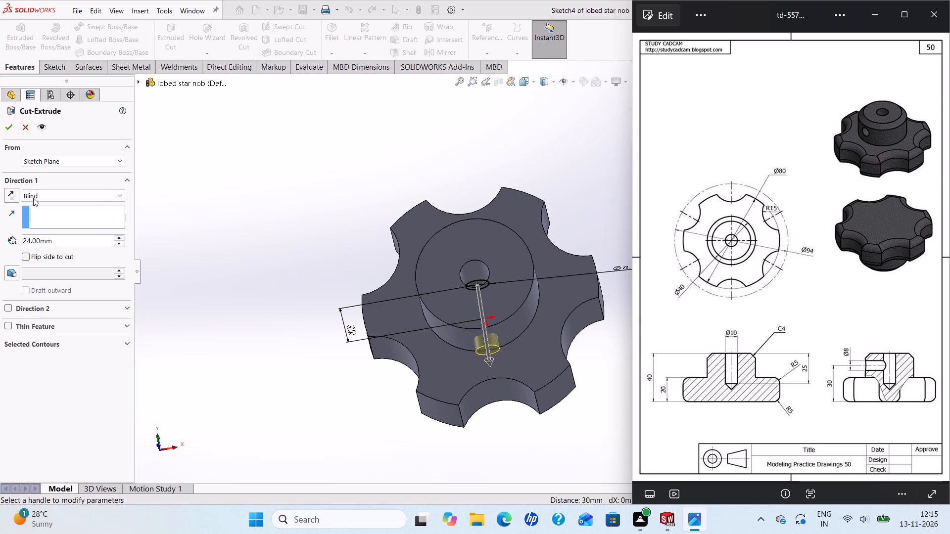
{"action": "left_click", "coordinate": [8, 123]}
{"action": "middle_click_drag", "start_coordinate": [266, 330], "coordinate": [287, 397]}
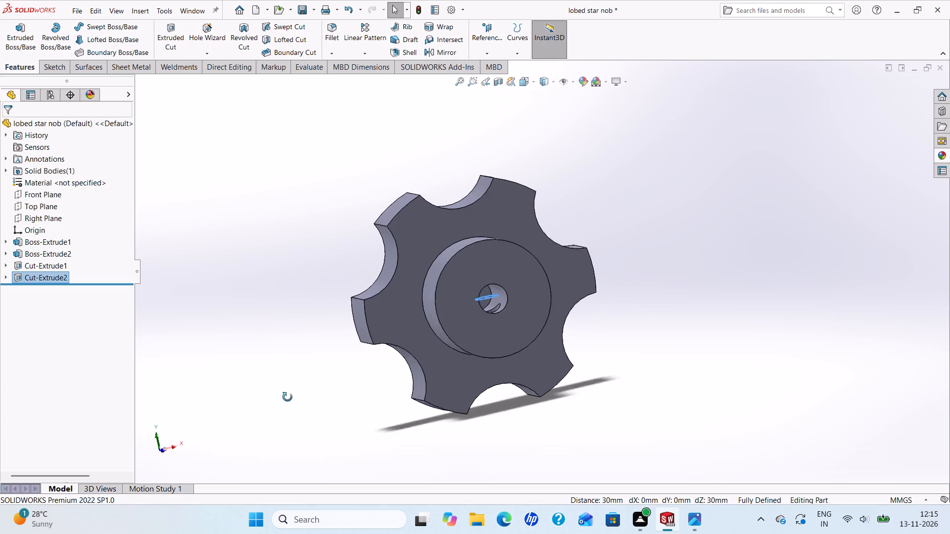
{"action": "middle_click_drag", "start_coordinate": [287, 397], "coordinate": [277, 406]}
{"action": "key", "text": "Escape"}
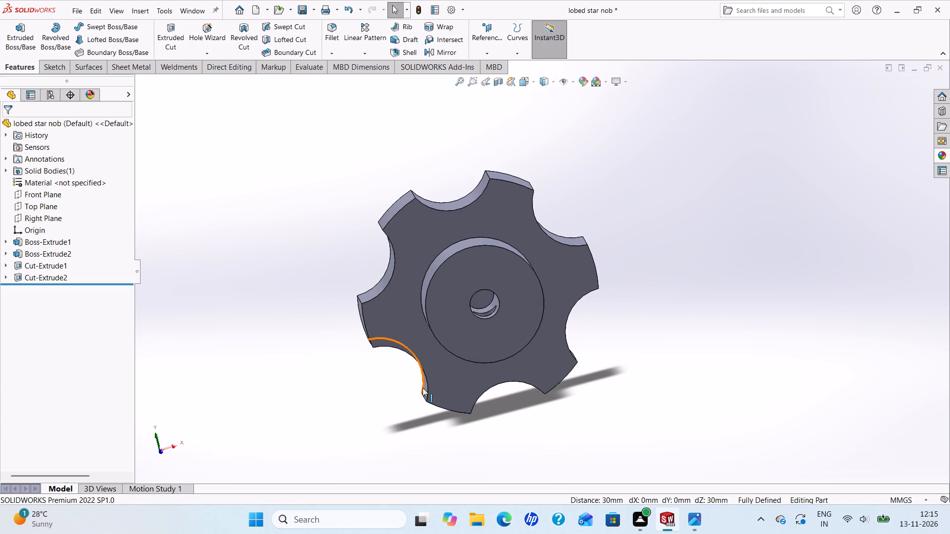
Inspect the side hole in the hub from several angles and check the reference drawing for the remaining edge features.
{"action": "scroll", "coordinate": [423, 388], "scroll_direction": "down", "scroll_amount": 1}
{"action": "middle_click_drag", "start_coordinate": [423, 378], "coordinate": [453, 268]}
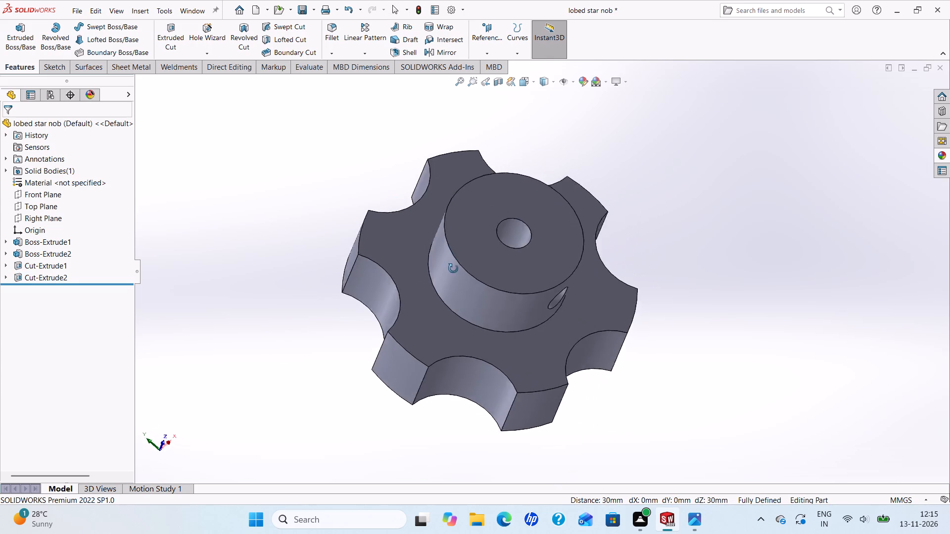
{"action": "middle_click_drag", "start_coordinate": [453, 268], "coordinate": [347, 312]}
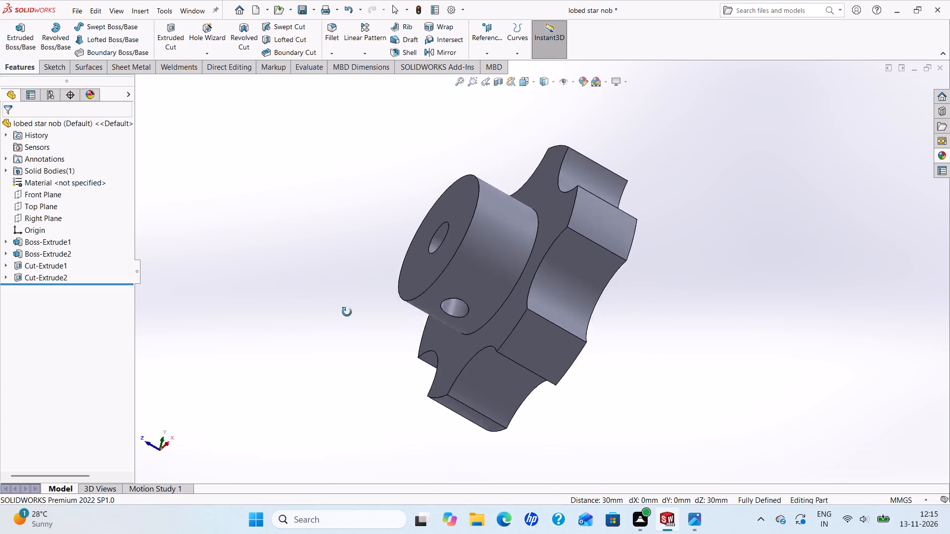
{"action": "middle_click_drag", "start_coordinate": [347, 312], "coordinate": [335, 356]}
{"action": "scroll", "coordinate": [545, 297], "scroll_direction": "down", "scroll_amount": 2}
{"action": "scroll", "coordinate": [526, 283], "scroll_direction": "up", "scroll_amount": 3}
{"action": "scroll", "coordinate": [505, 267], "scroll_direction": "down", "scroll_amount": 1}
{"action": "middle_click_drag", "start_coordinate": [507, 267], "coordinate": [568, 286]}
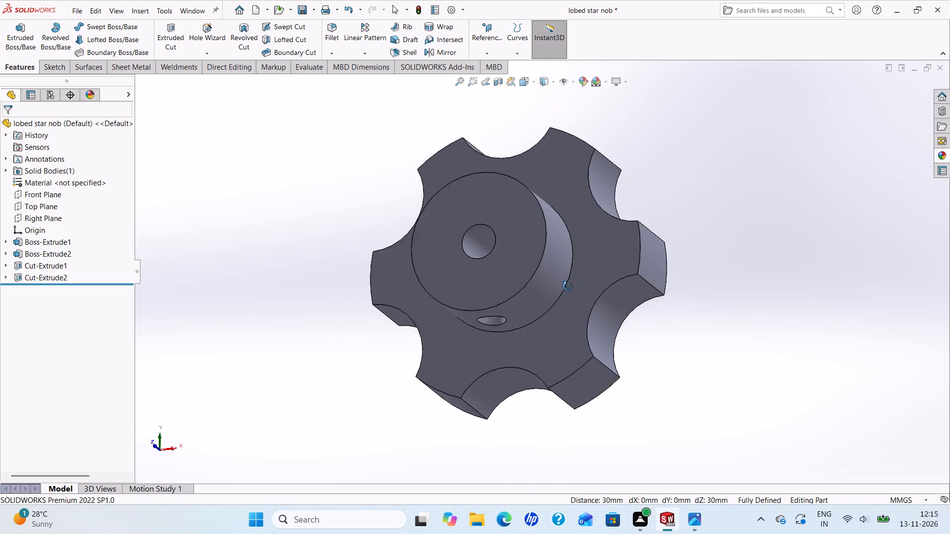
{"action": "middle_click_drag", "start_coordinate": [568, 286], "coordinate": [469, 419]}
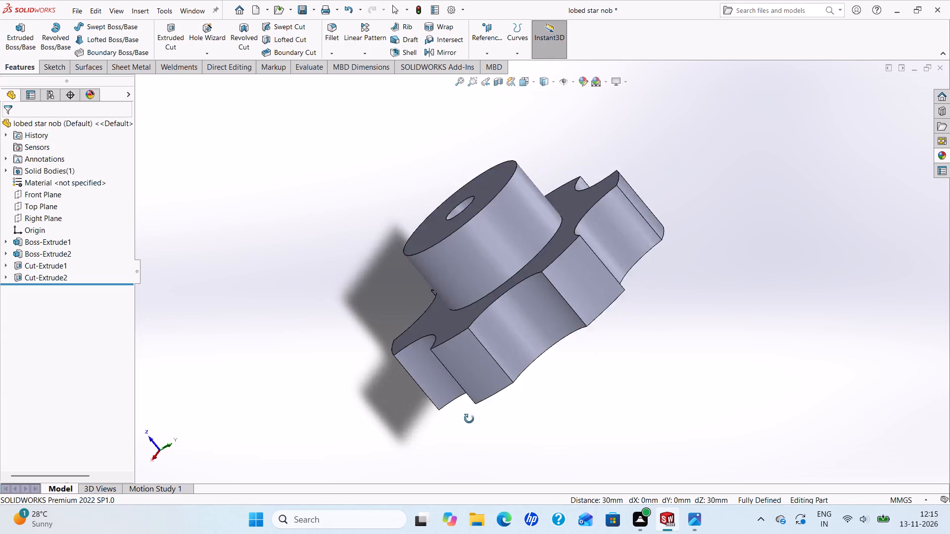
{"action": "middle_click_drag", "start_coordinate": [469, 419], "coordinate": [475, 429]}
{"action": "scroll", "coordinate": [475, 429], "scroll_direction": "up", "scroll_amount": 3}
{"action": "scroll", "coordinate": [692, 250], "scroll_direction": "down", "scroll_amount": 3}
{"action": "scroll", "coordinate": [479, 301], "scroll_direction": "up", "scroll_amount": 3}
{"action": "scroll", "coordinate": [479, 300], "scroll_direction": "down", "scroll_amount": 2}
{"action": "middle_click_drag", "start_coordinate": [473, 282], "coordinate": [475, 286]}
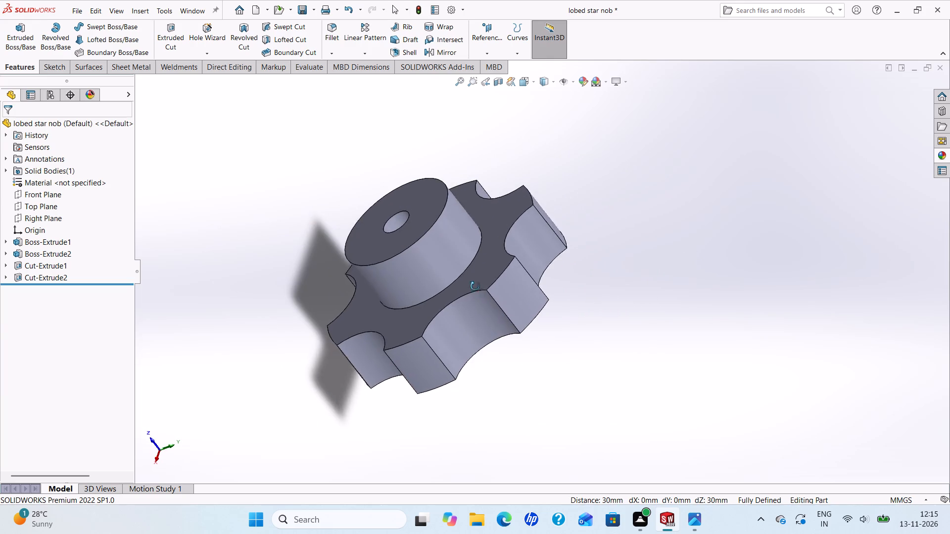
{"action": "middle_click_drag", "start_coordinate": [475, 286], "coordinate": [514, 346]}
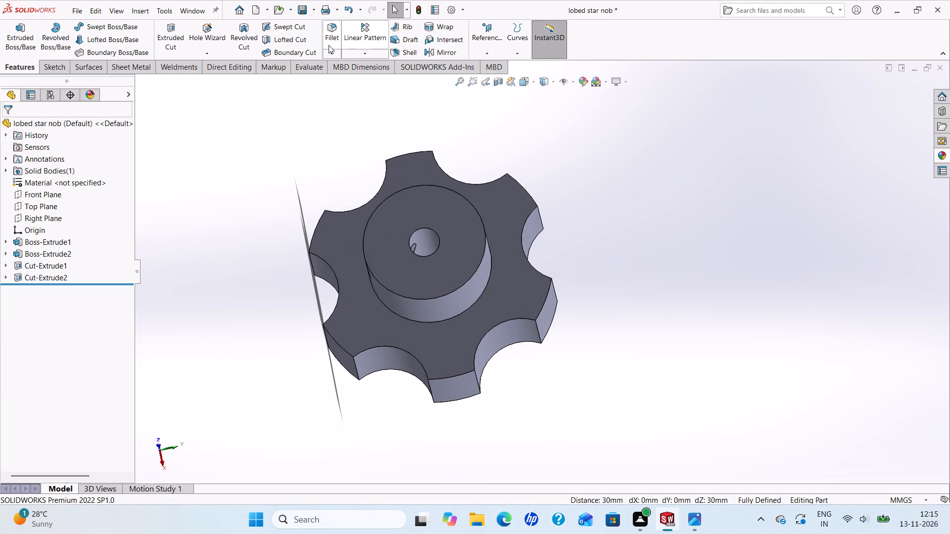
{"action": "left_click", "coordinate": [692, 521]}
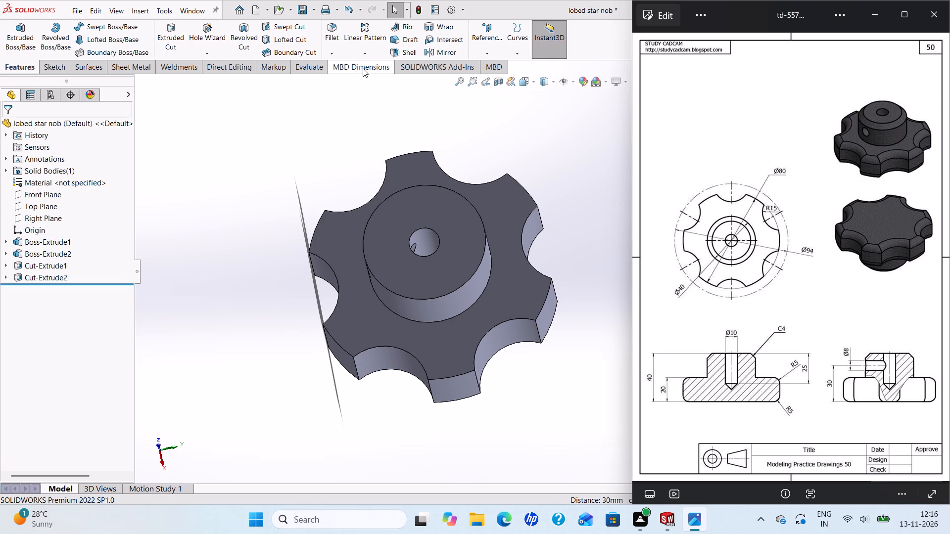
Chamfer the top outer edge of the hub with a distance of 5 mm at 45 degrees.
{"action": "left_click", "coordinate": [335, 53]}
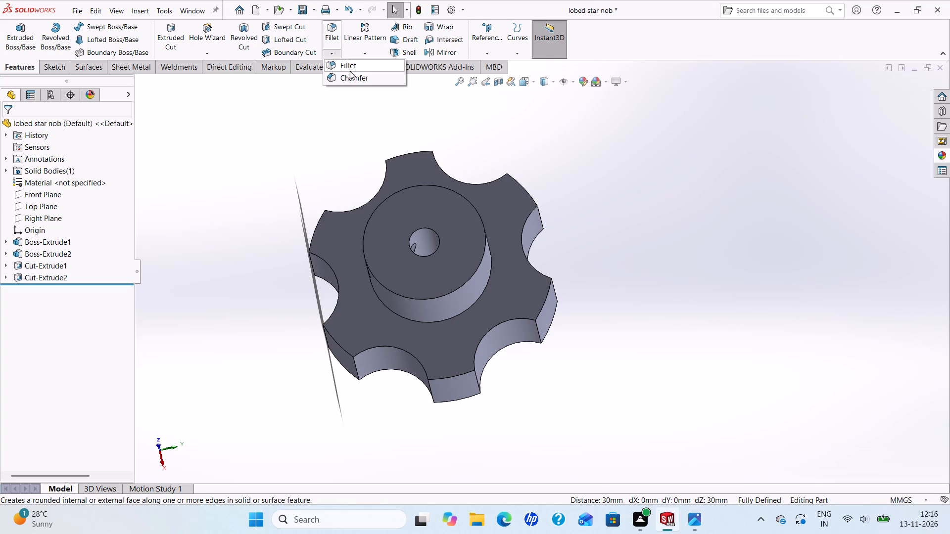
{"action": "left_click", "coordinate": [356, 79]}
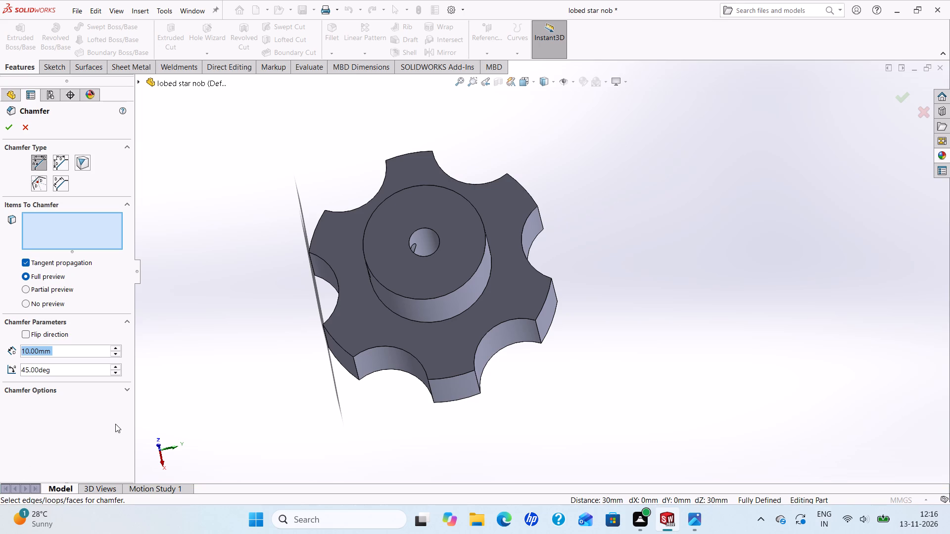
{"action": "key", "text": "5"}
{"action": "key", "text": "Return"}
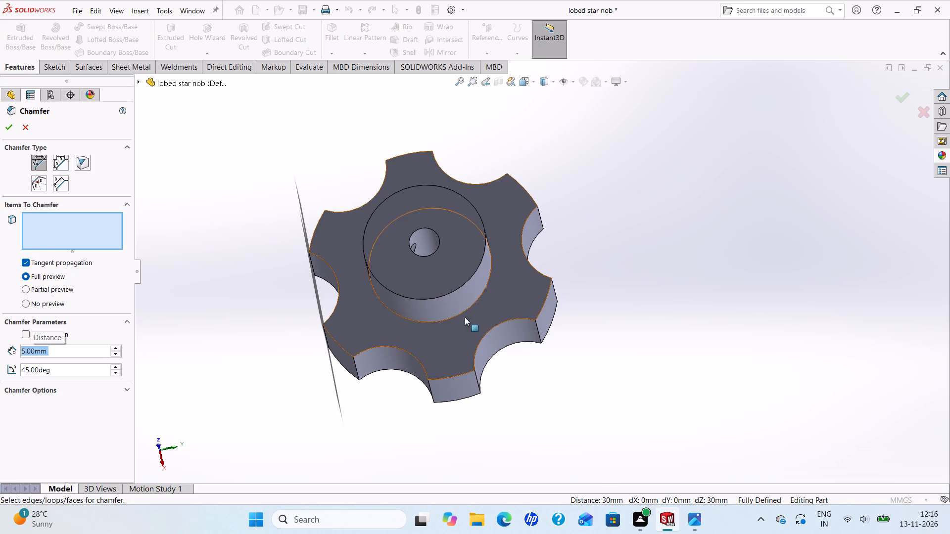
{"action": "left_click", "coordinate": [446, 294]}
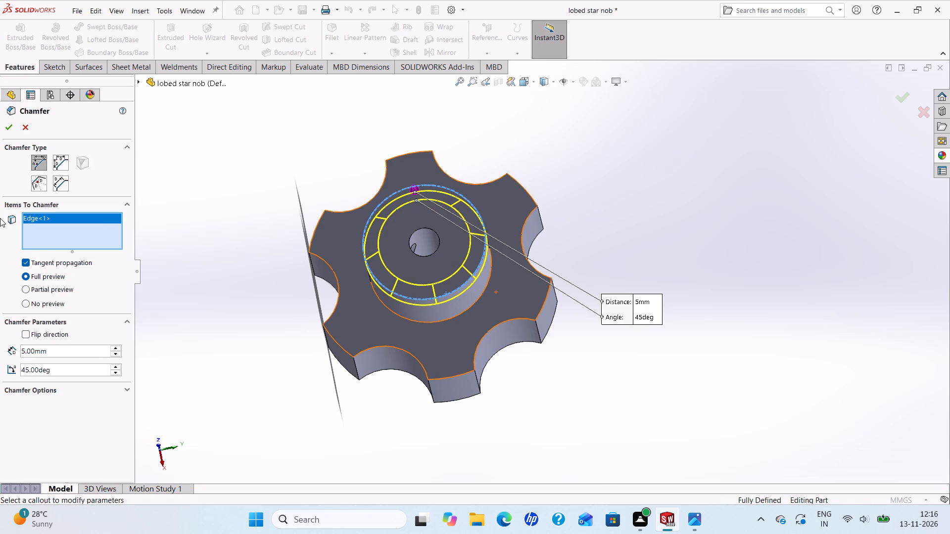
{"action": "left_click", "coordinate": [8, 125]}
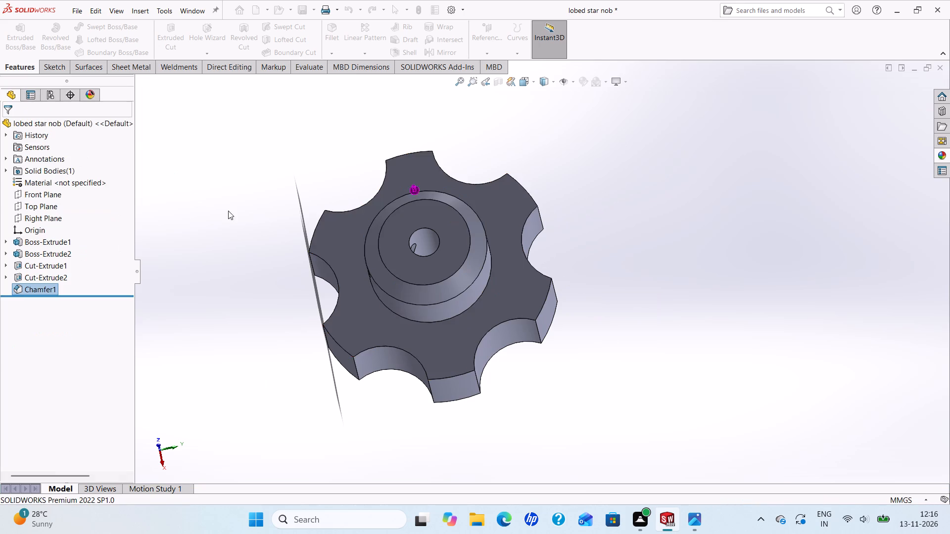
Fillet all twelve outline edges of the lobed base's hub-side face with a symmetric 5 mm radius.
{"action": "scroll", "coordinate": [256, 226], "scroll_direction": "up", "scroll_amount": 2}
{"action": "middle_click_drag", "start_coordinate": [347, 295], "coordinate": [374, 189]}
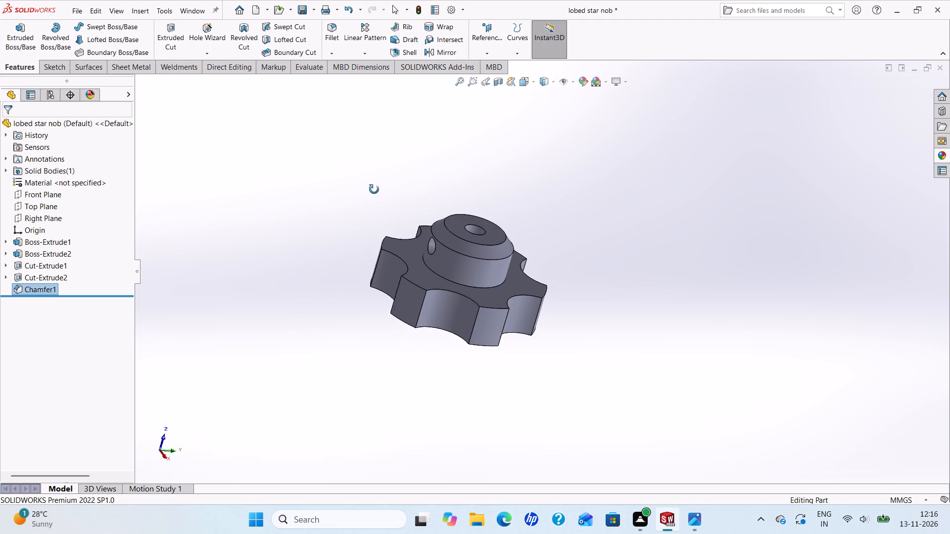
{"action": "middle_click_drag", "start_coordinate": [374, 189], "coordinate": [371, 198]}
{"action": "scroll", "coordinate": [393, 246], "scroll_direction": "down", "scroll_amount": 1}
{"action": "scroll", "coordinate": [532, 307], "scroll_direction": "up", "scroll_amount": 2}
{"action": "scroll", "coordinate": [543, 311], "scroll_direction": "down", "scroll_amount": 2}
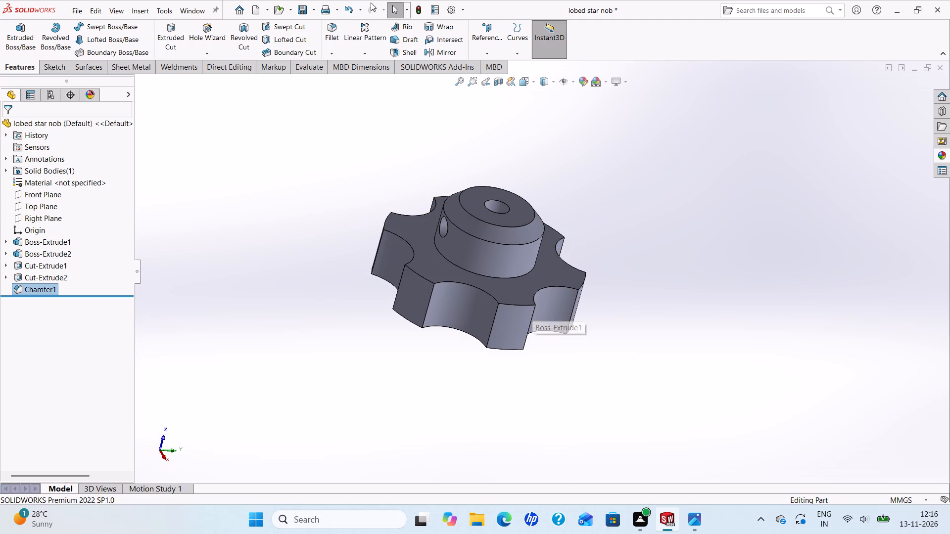
{"action": "left_click", "coordinate": [328, 39]}
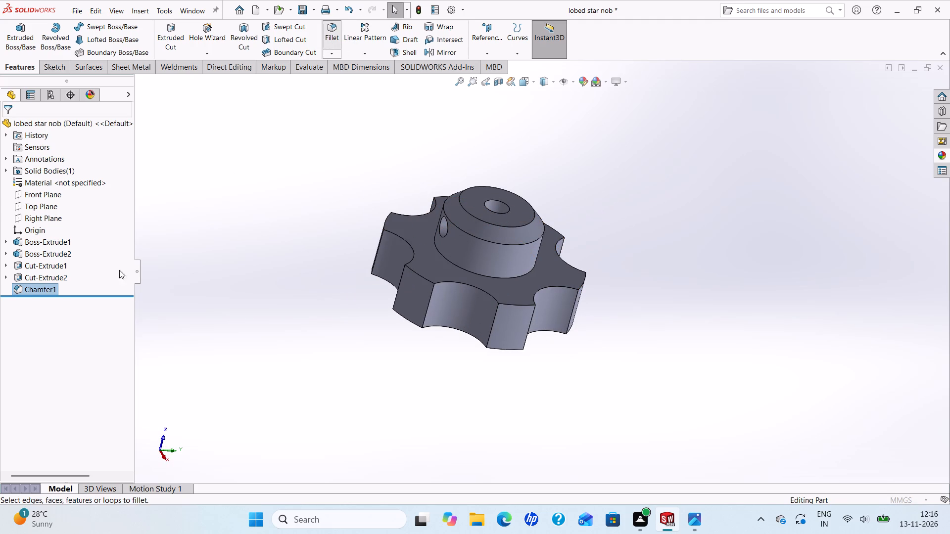
{"action": "key", "text": "5"}
{"action": "key", "text": "Return"}
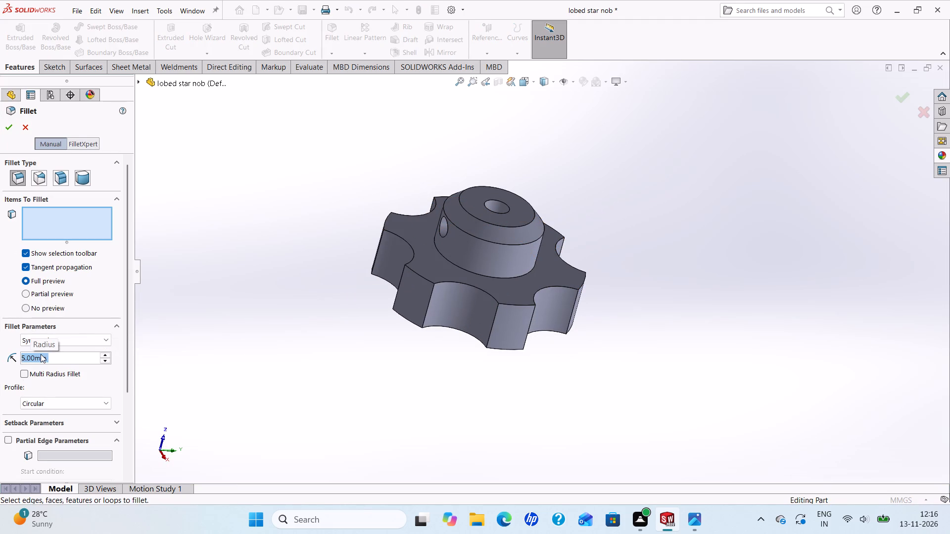
{"action": "left_click", "coordinate": [431, 282]}
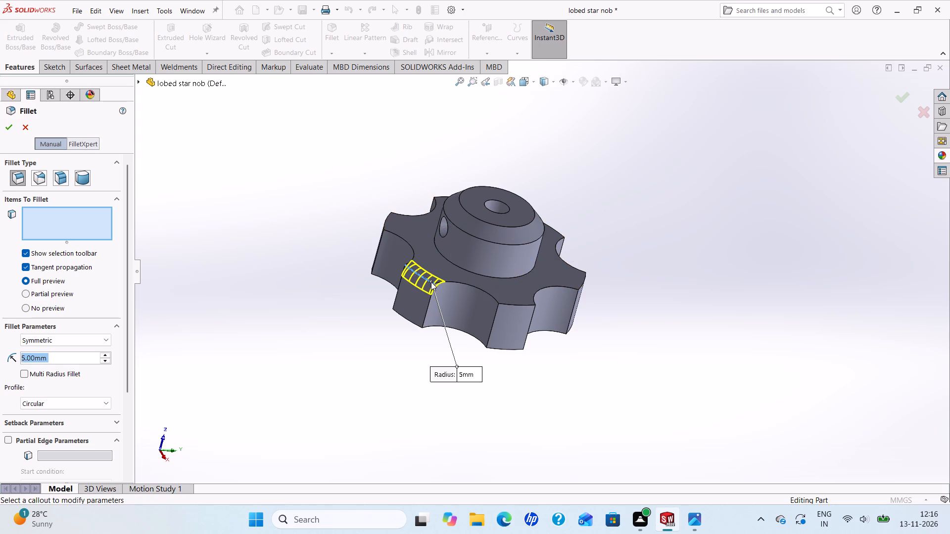
{"action": "left_click", "coordinate": [457, 281]}
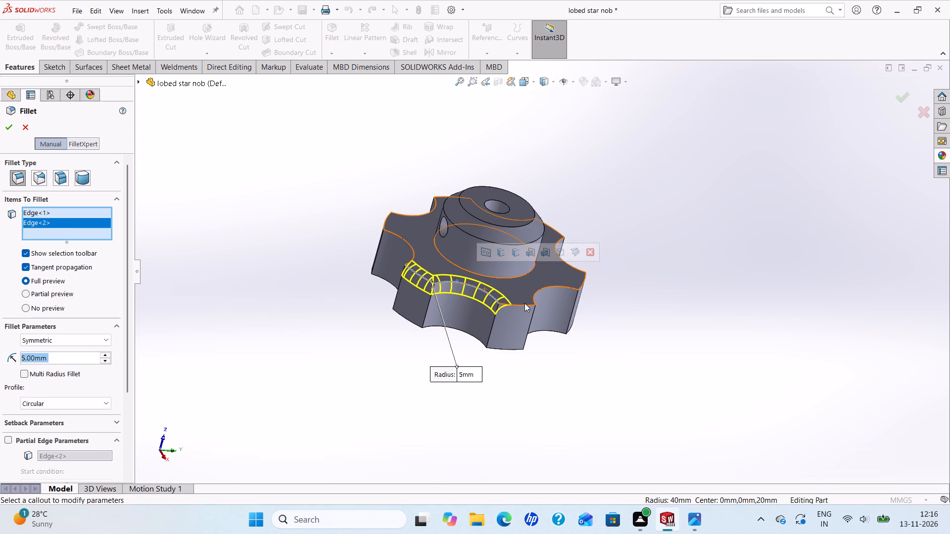
{"action": "left_click", "coordinate": [523, 304]}
{"action": "left_click", "coordinate": [540, 291]}
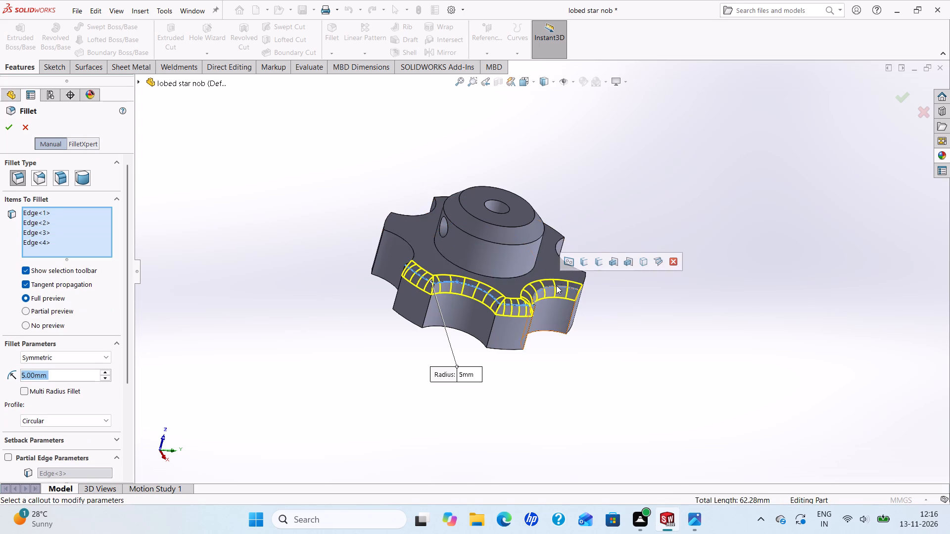
{"action": "left_click", "coordinate": [585, 277]}
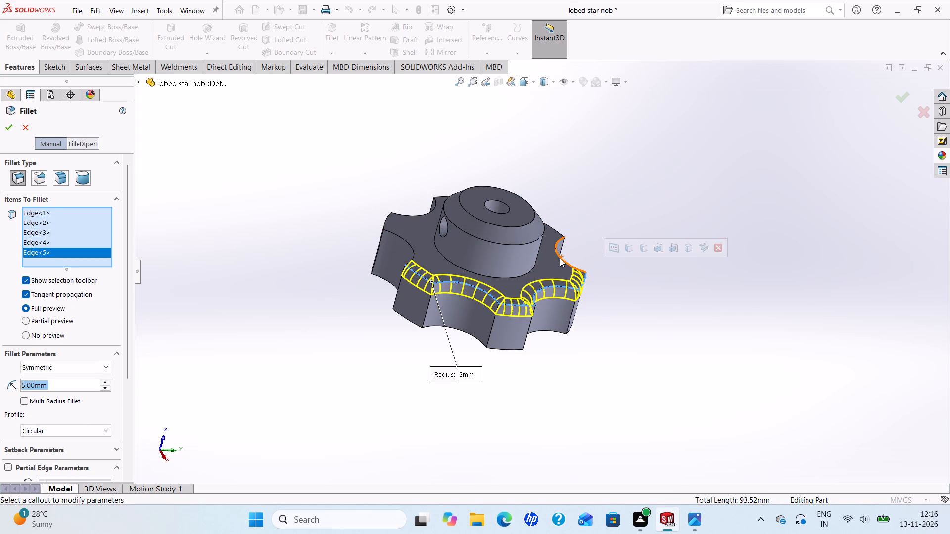
{"action": "left_click", "coordinate": [560, 258]}
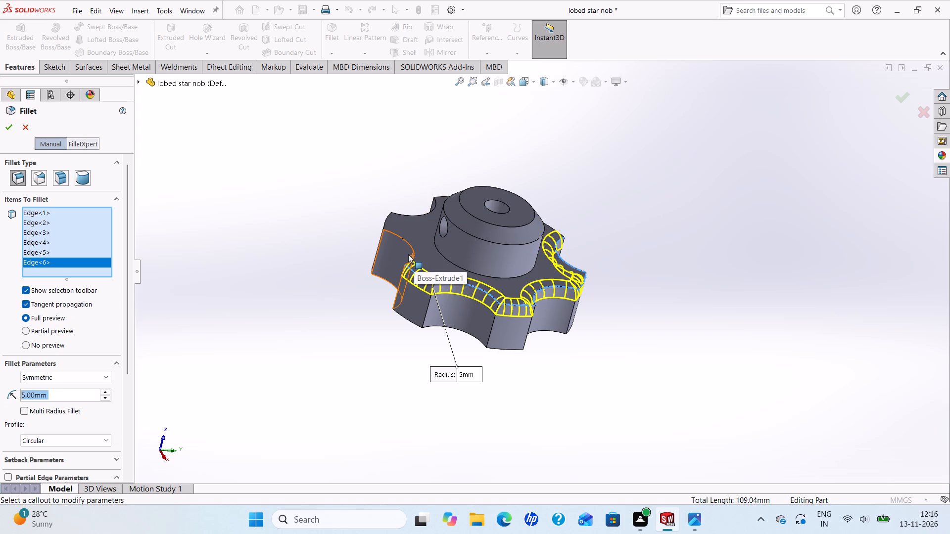
{"action": "left_click", "coordinate": [408, 244]}
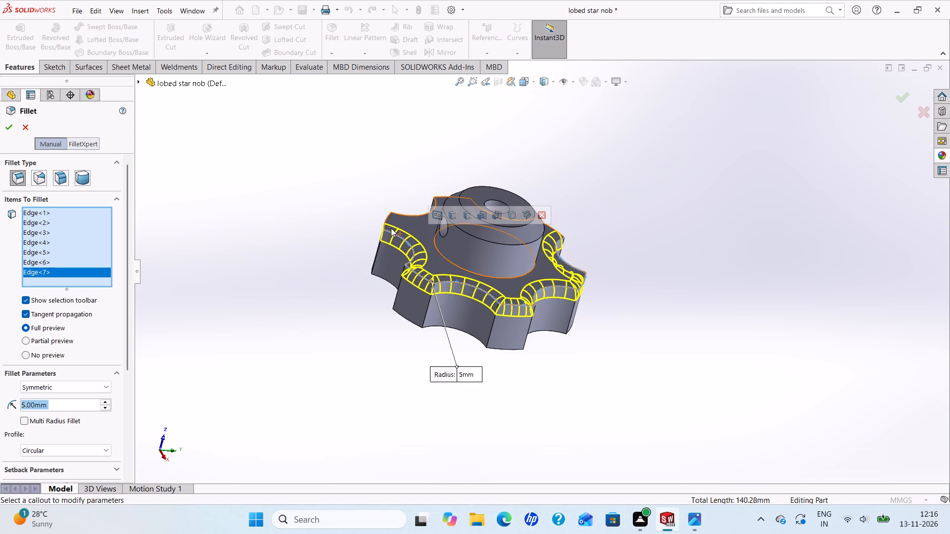
{"action": "left_click", "coordinate": [387, 219]}
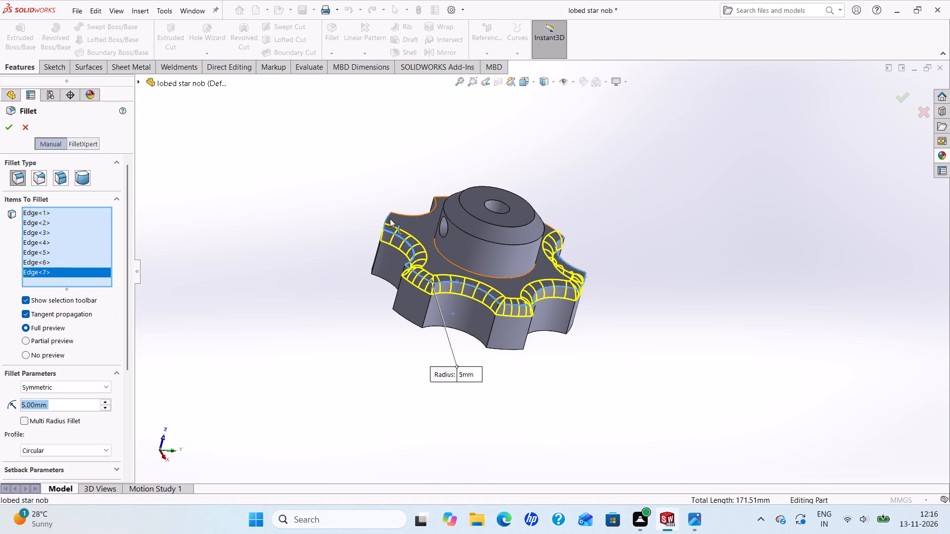
{"action": "left_click", "coordinate": [407, 214]}
{"action": "scroll", "coordinate": [455, 193], "scroll_direction": "up", "scroll_amount": 3}
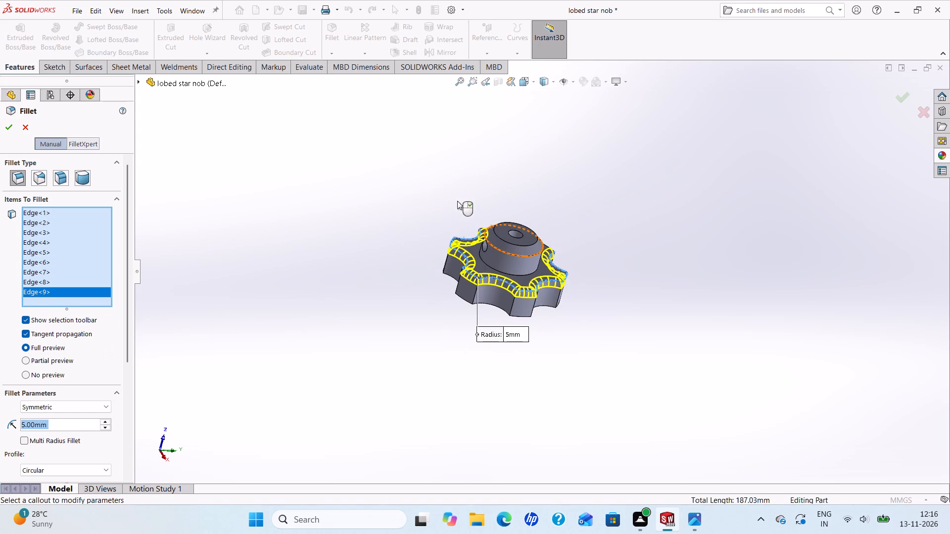
{"action": "middle_click_drag", "start_coordinate": [457, 212], "coordinate": [459, 334]}
{"action": "scroll", "coordinate": [459, 333], "scroll_direction": "down", "scroll_amount": 1}
{"action": "scroll", "coordinate": [486, 179], "scroll_direction": "down", "scroll_amount": 4}
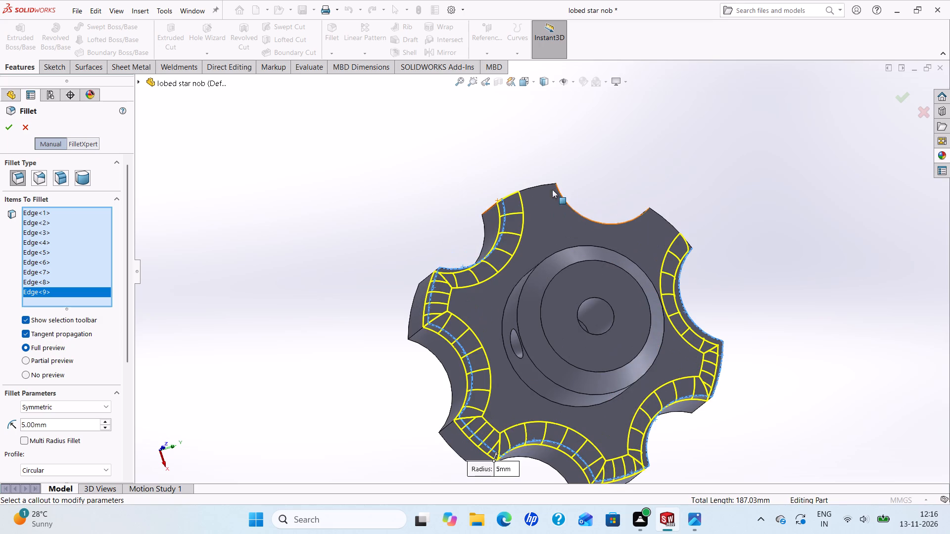
{"action": "left_click", "coordinate": [542, 185]}
{"action": "left_click", "coordinate": [600, 223]}
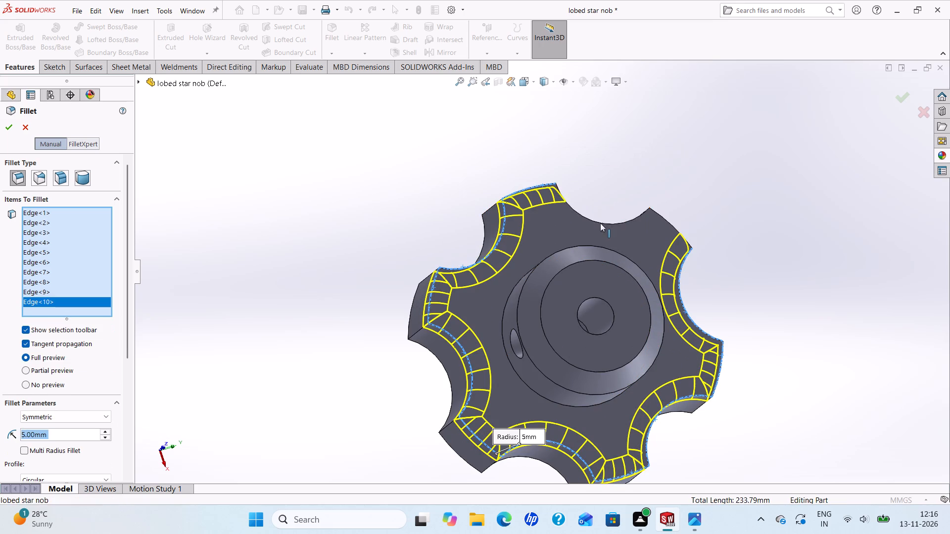
{"action": "left_click", "coordinate": [670, 224]}
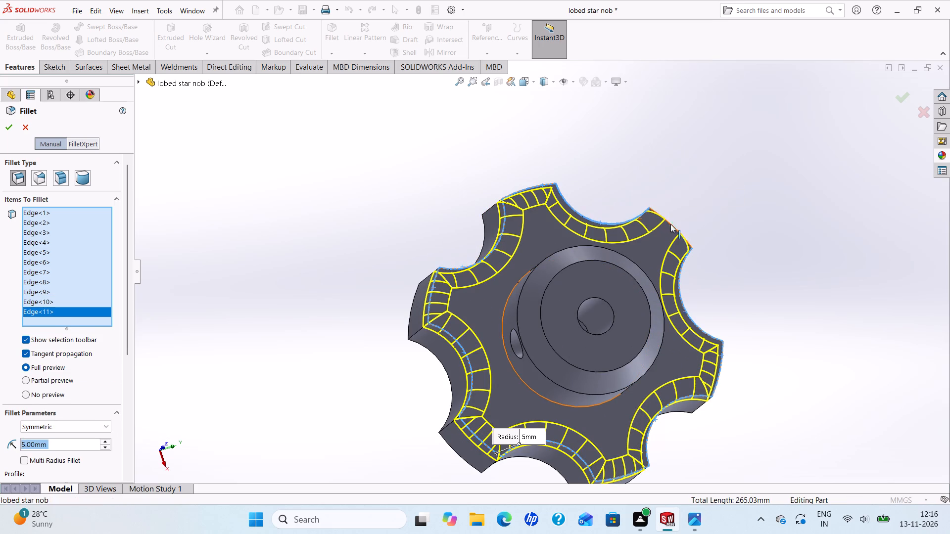
{"action": "scroll", "coordinate": [656, 234], "scroll_direction": "up", "scroll_amount": 3}
{"action": "middle_click_drag", "start_coordinate": [602, 350], "coordinate": [564, 240]}
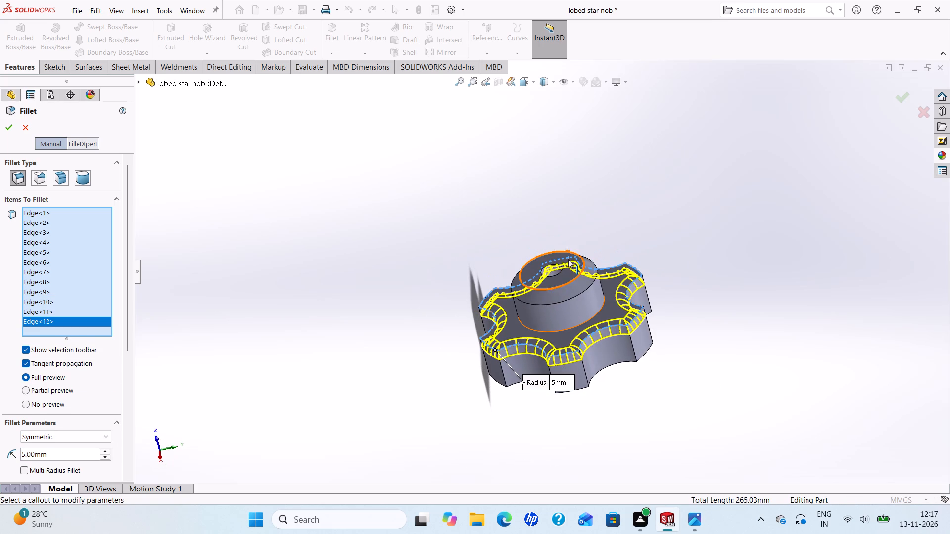
{"action": "left_click", "coordinate": [10, 124]}
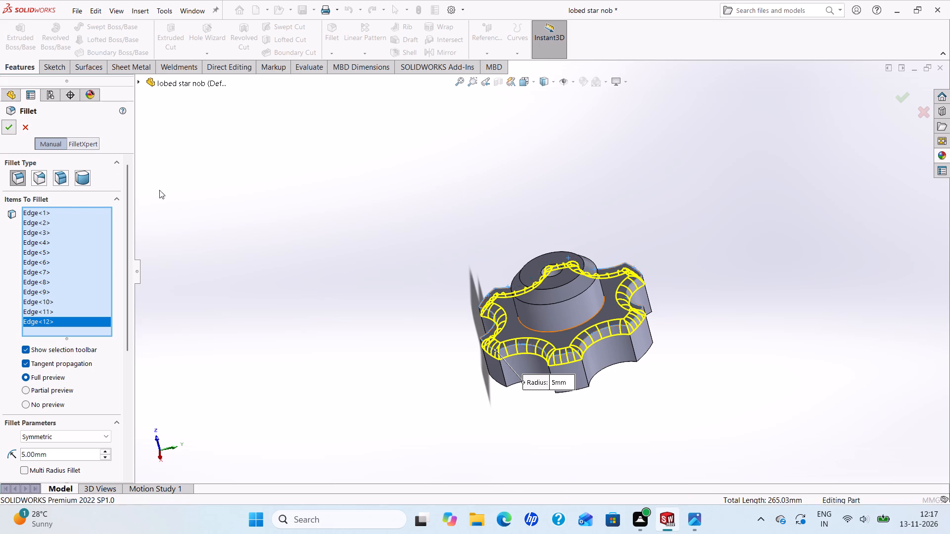
Check the reference drawing and fillet the whole outline of the knob's flat underside face with a 5 mm radius.
{"action": "middle_click_drag", "start_coordinate": [397, 354], "coordinate": [488, 410]}
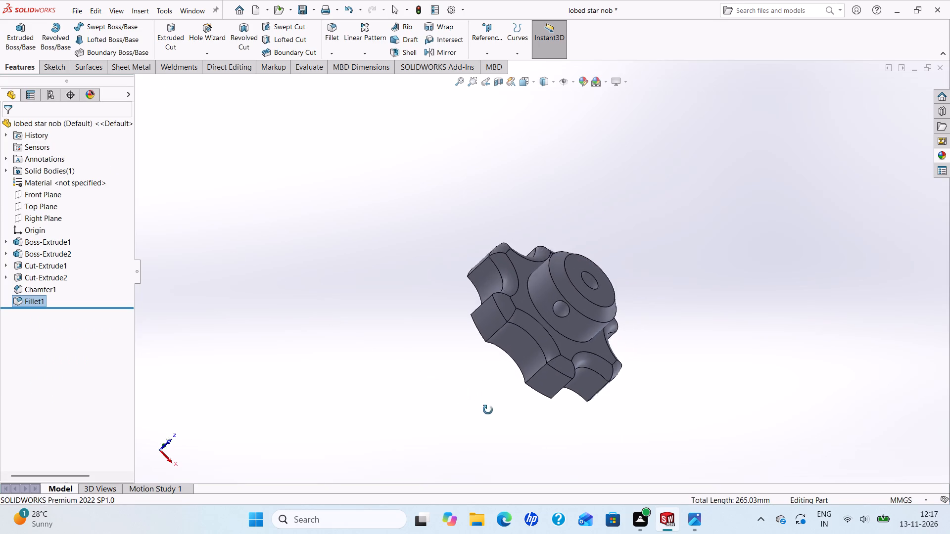
{"action": "middle_click_drag", "start_coordinate": [488, 410], "coordinate": [412, 238]}
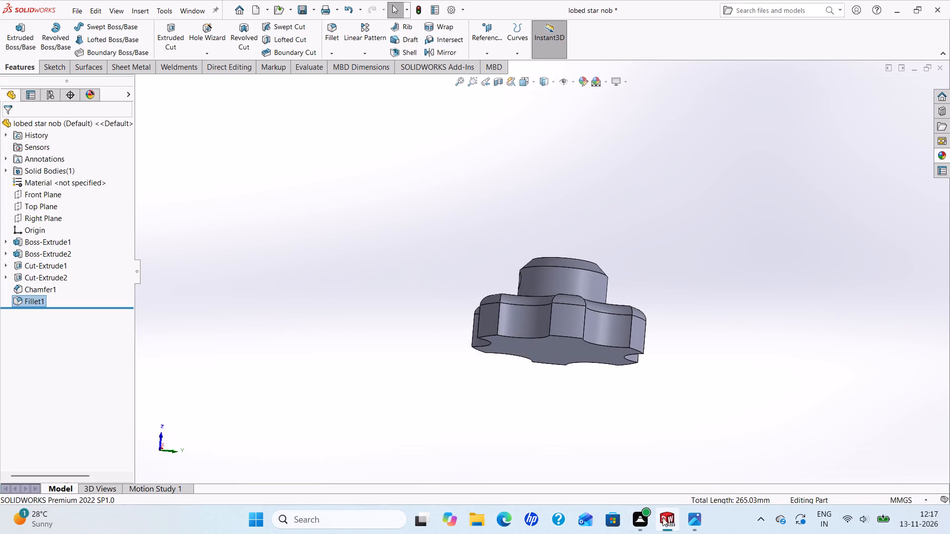
{"action": "left_click", "coordinate": [698, 521]}
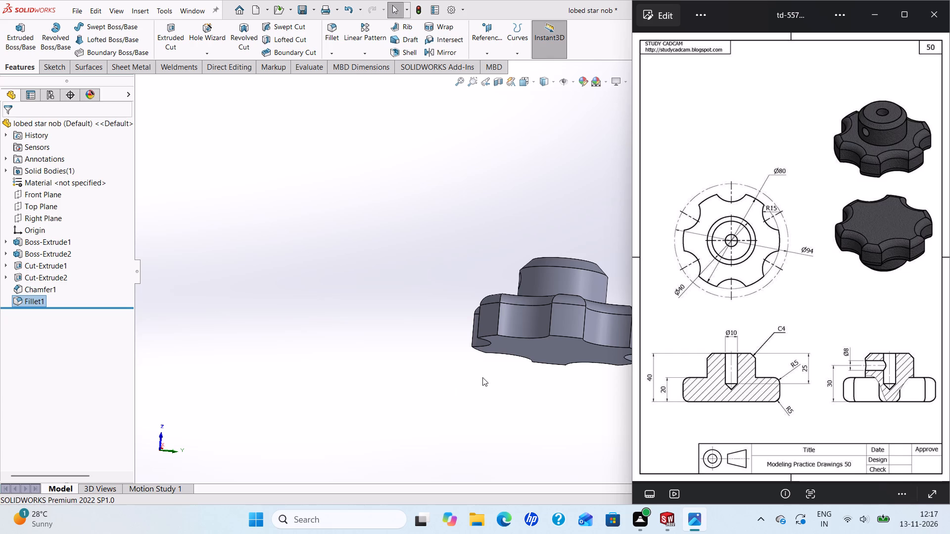
{"action": "left_click", "coordinate": [465, 375]}
{"action": "middle_click_drag", "start_coordinate": [596, 356], "coordinate": [591, 345]}
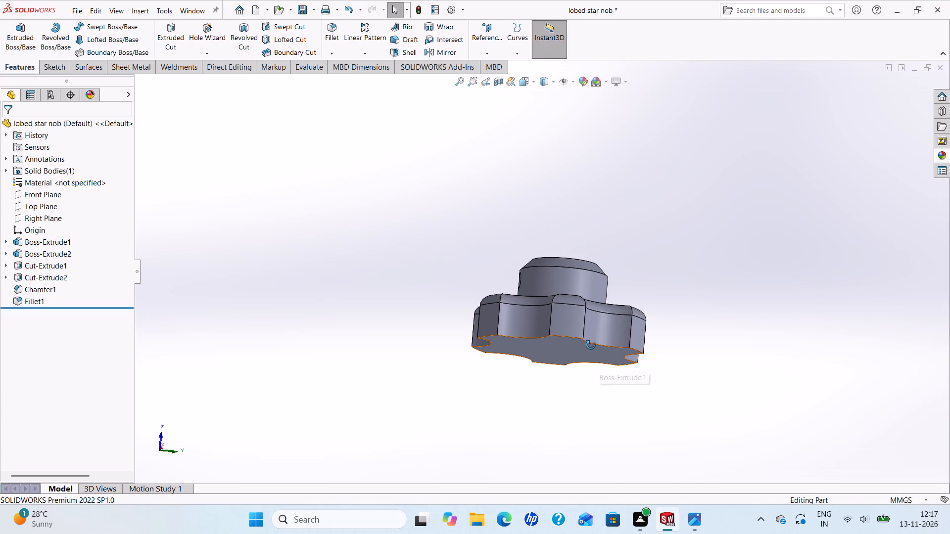
{"action": "middle_click_drag", "start_coordinate": [591, 345], "coordinate": [553, 158]}
{"action": "scroll", "coordinate": [574, 264], "scroll_direction": "down", "scroll_amount": 2}
{"action": "middle_click_drag", "start_coordinate": [579, 288], "coordinate": [620, 224]}
{"action": "scroll", "coordinate": [579, 288], "scroll_direction": "up", "scroll_amount": 1}
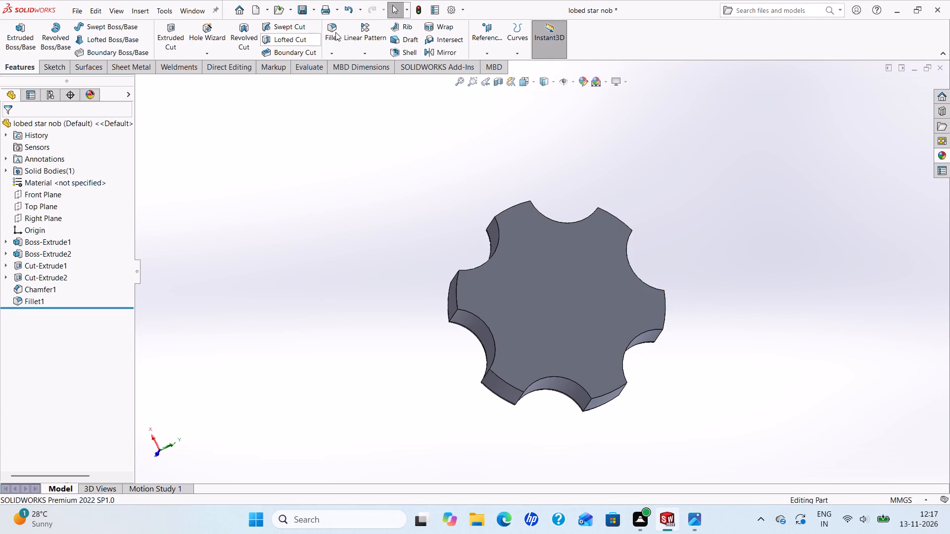
{"action": "left_click", "coordinate": [335, 32]}
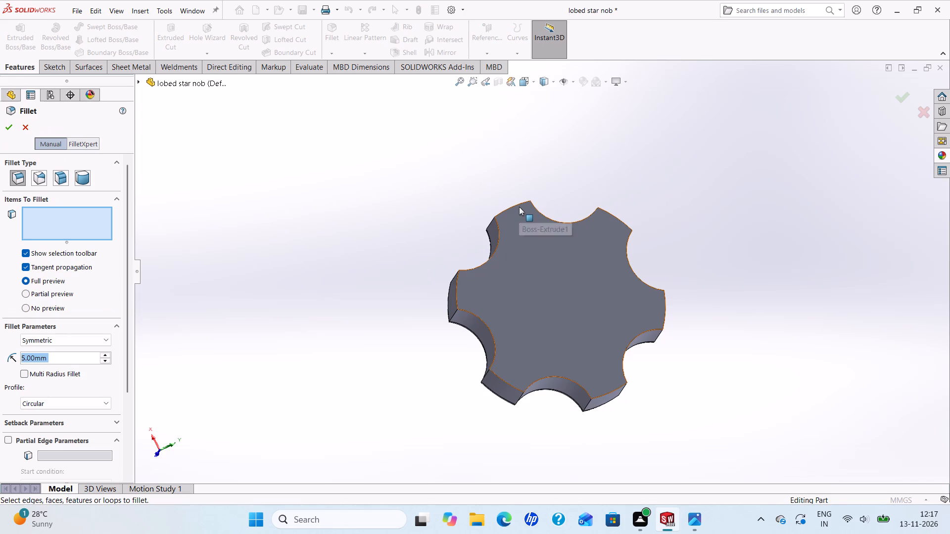
{"action": "left_click", "coordinate": [519, 207]}
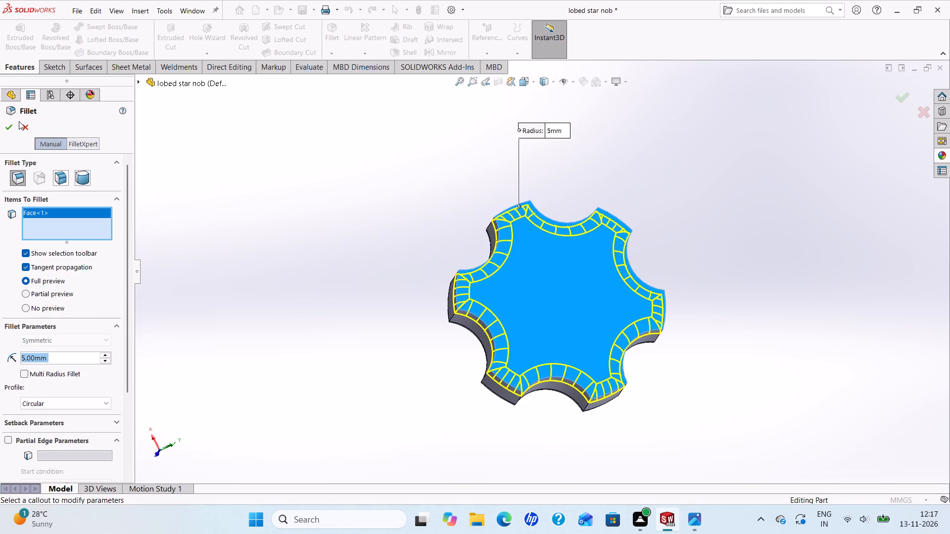
{"action": "left_click", "coordinate": [7, 123]}
Inspect the chamfered and filleted knob from several angles.
{"action": "middle_click_drag", "start_coordinate": [251, 230], "coordinate": [367, 329]}
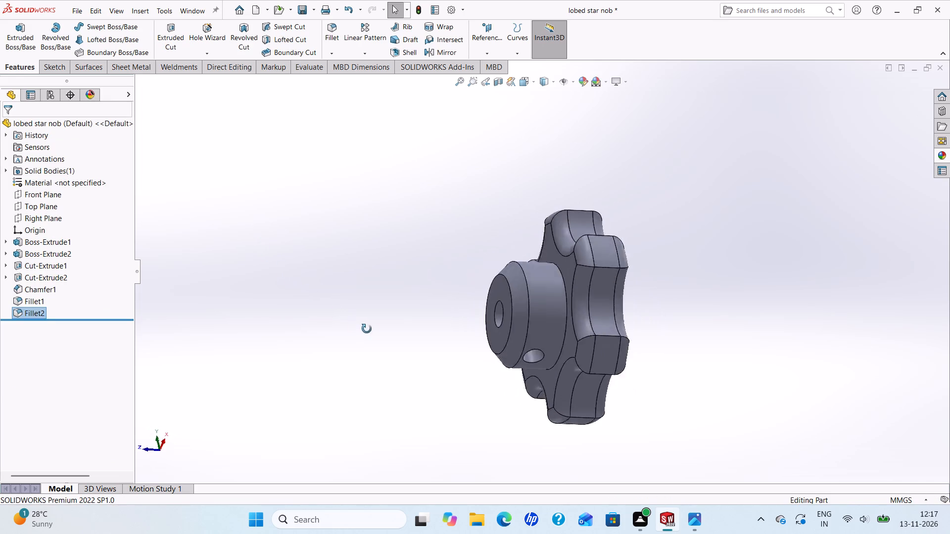
{"action": "middle_click_drag", "start_coordinate": [367, 329], "coordinate": [458, 222]}
{"action": "scroll", "coordinate": [511, 298], "scroll_direction": "down", "scroll_amount": 2}
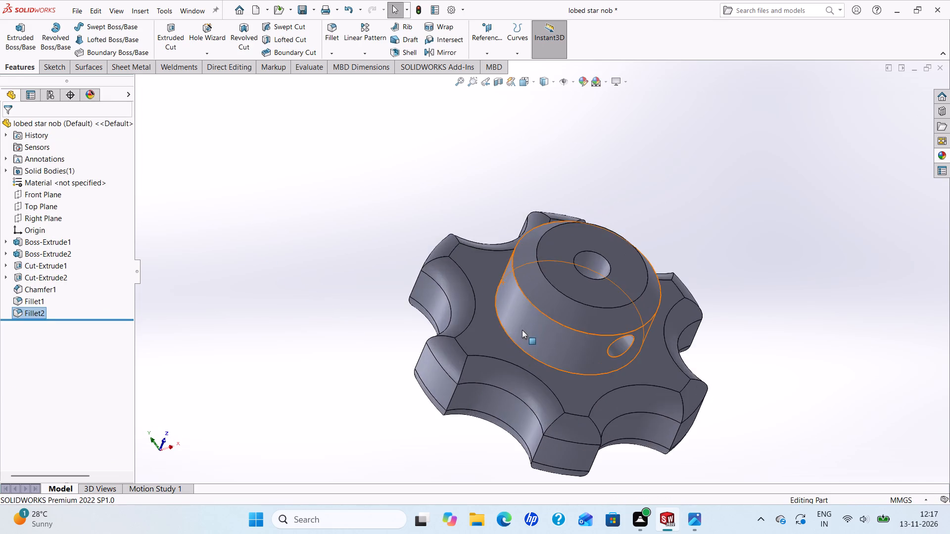
{"action": "scroll", "coordinate": [522, 331], "scroll_direction": "up", "scroll_amount": 3}
{"action": "middle_click_drag", "start_coordinate": [569, 354], "coordinate": [482, 394]}
{"action": "scroll", "coordinate": [635, 335], "scroll_direction": "down", "scroll_amount": 1}
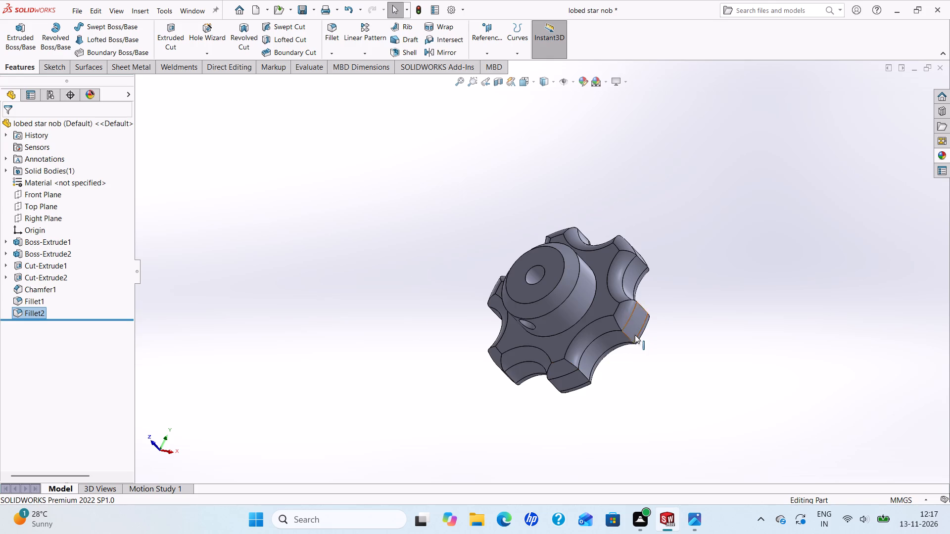
{"action": "scroll", "coordinate": [635, 335], "scroll_direction": "down", "scroll_amount": 1}
{"action": "scroll", "coordinate": [591, 332], "scroll_direction": "up", "scroll_amount": 3}
{"action": "scroll", "coordinate": [595, 286], "scroll_direction": "down", "scroll_amount": 3}
{"action": "scroll", "coordinate": [567, 282], "scroll_direction": "up", "scroll_amount": 3}
{"action": "scroll", "coordinate": [610, 291], "scroll_direction": "down", "scroll_amount": 2}
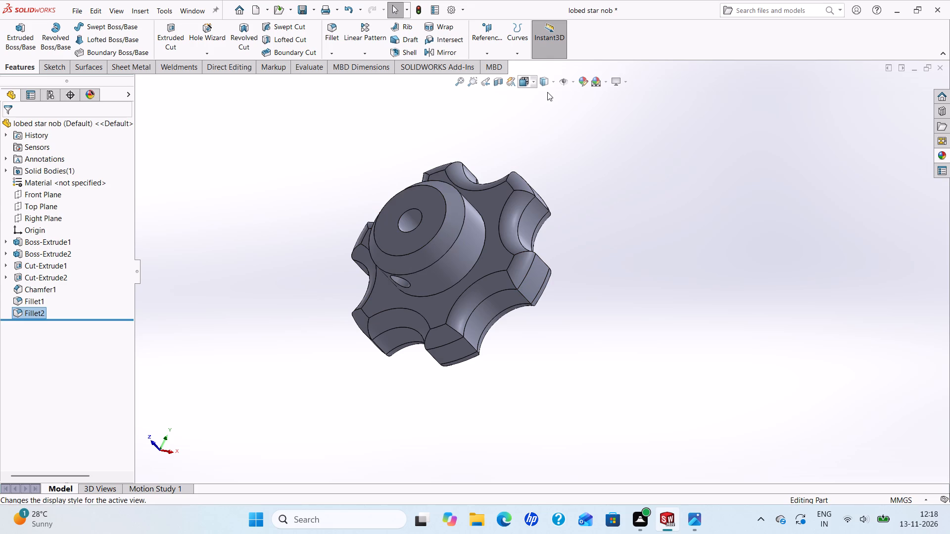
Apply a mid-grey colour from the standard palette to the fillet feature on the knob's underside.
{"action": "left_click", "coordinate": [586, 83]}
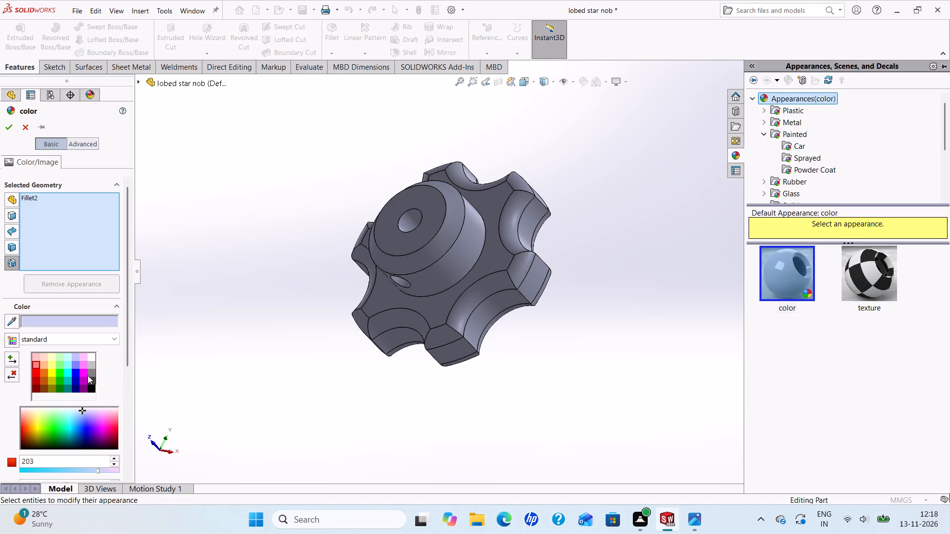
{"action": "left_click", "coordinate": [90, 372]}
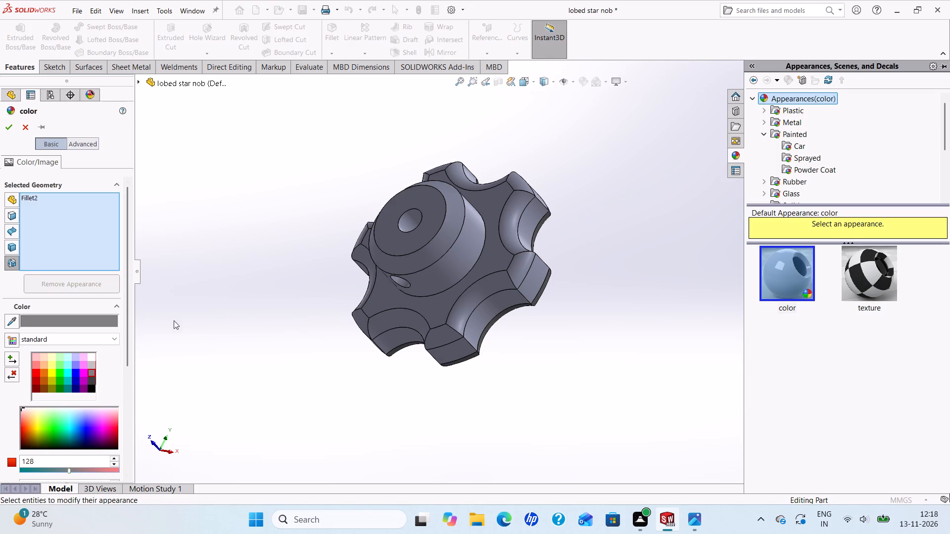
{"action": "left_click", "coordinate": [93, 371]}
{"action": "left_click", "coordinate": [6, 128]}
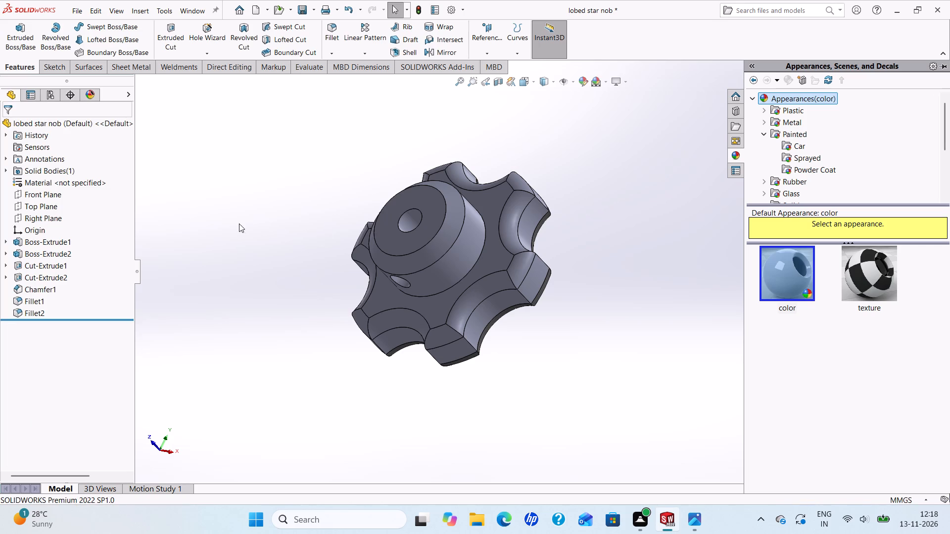
Apply the mid-grey colour (red value 128) from the standard palette to the whole lobed star knob part.
{"action": "scroll", "coordinate": [271, 250], "scroll_direction": "up", "scroll_amount": 2}
{"action": "left_click", "coordinate": [787, 281]}
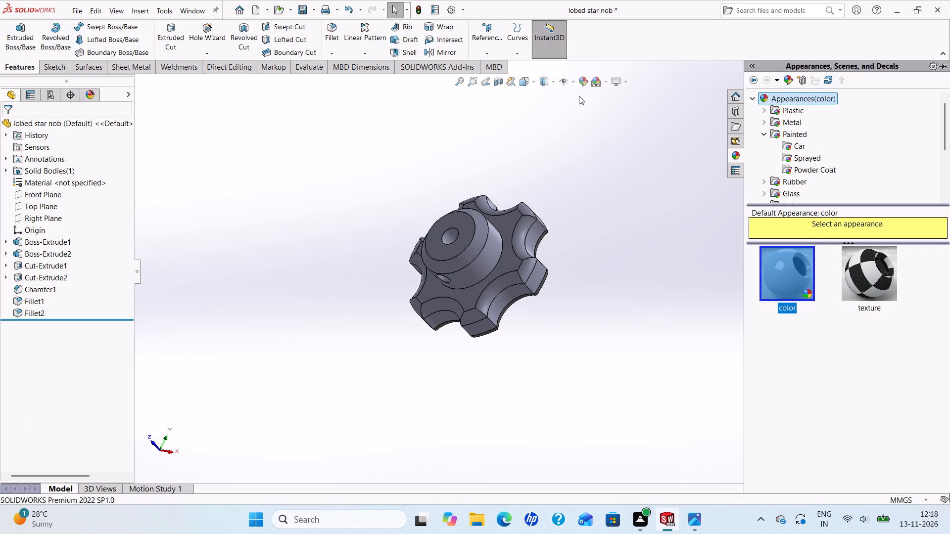
{"action": "left_click", "coordinate": [583, 82]}
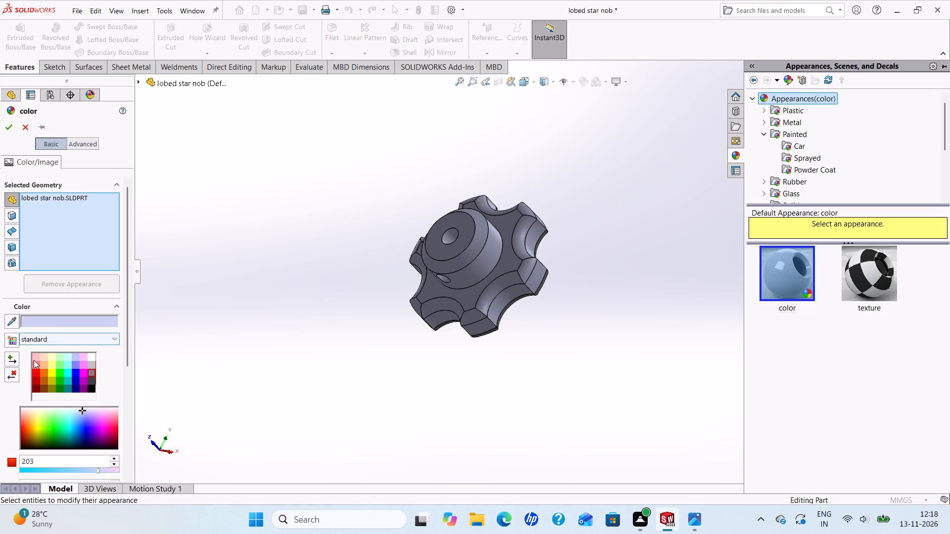
{"action": "left_click", "coordinate": [92, 372]}
{"action": "scroll", "coordinate": [358, 254], "scroll_direction": "down", "scroll_amount": 1}
{"action": "middle_click_drag", "start_coordinate": [360, 254], "coordinate": [515, 309]}
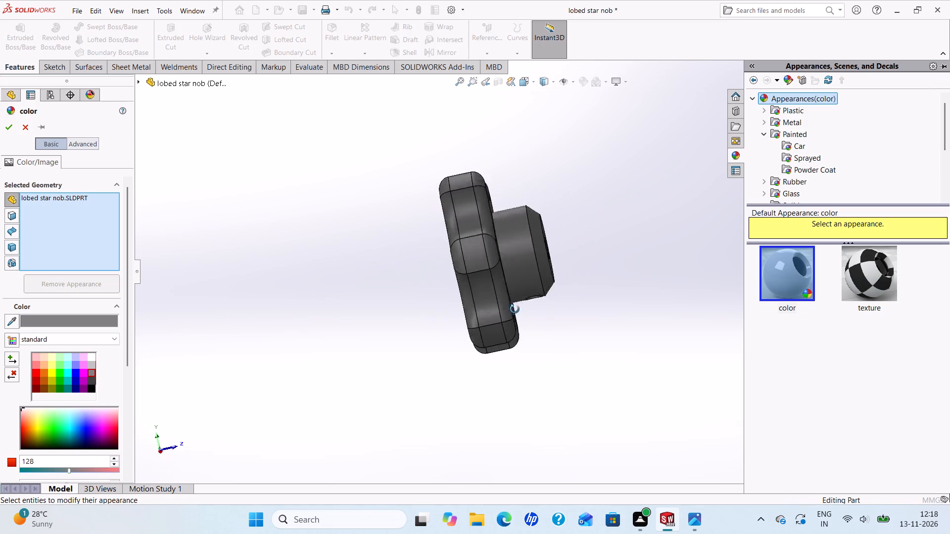
{"action": "middle_click_drag", "start_coordinate": [515, 309], "coordinate": [363, 280]}
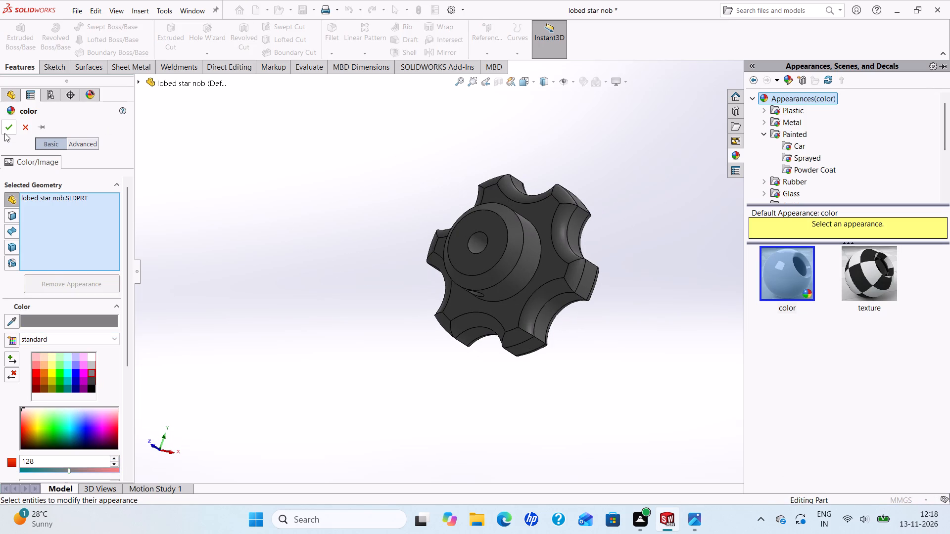
{"action": "left_click", "coordinate": [4, 130]}
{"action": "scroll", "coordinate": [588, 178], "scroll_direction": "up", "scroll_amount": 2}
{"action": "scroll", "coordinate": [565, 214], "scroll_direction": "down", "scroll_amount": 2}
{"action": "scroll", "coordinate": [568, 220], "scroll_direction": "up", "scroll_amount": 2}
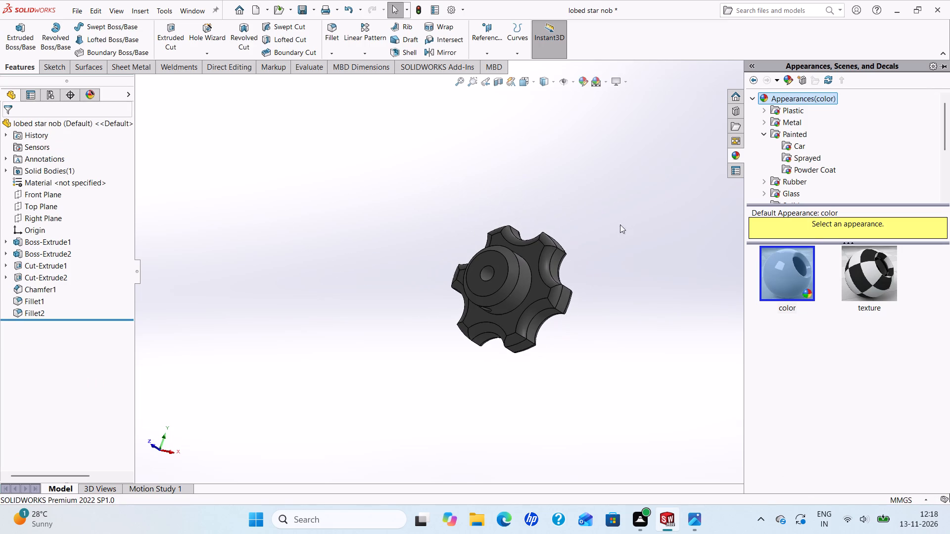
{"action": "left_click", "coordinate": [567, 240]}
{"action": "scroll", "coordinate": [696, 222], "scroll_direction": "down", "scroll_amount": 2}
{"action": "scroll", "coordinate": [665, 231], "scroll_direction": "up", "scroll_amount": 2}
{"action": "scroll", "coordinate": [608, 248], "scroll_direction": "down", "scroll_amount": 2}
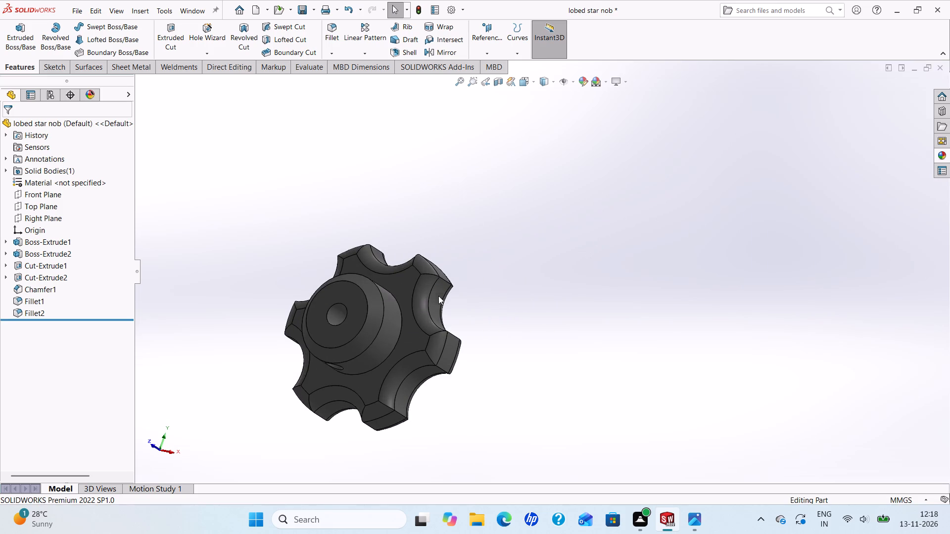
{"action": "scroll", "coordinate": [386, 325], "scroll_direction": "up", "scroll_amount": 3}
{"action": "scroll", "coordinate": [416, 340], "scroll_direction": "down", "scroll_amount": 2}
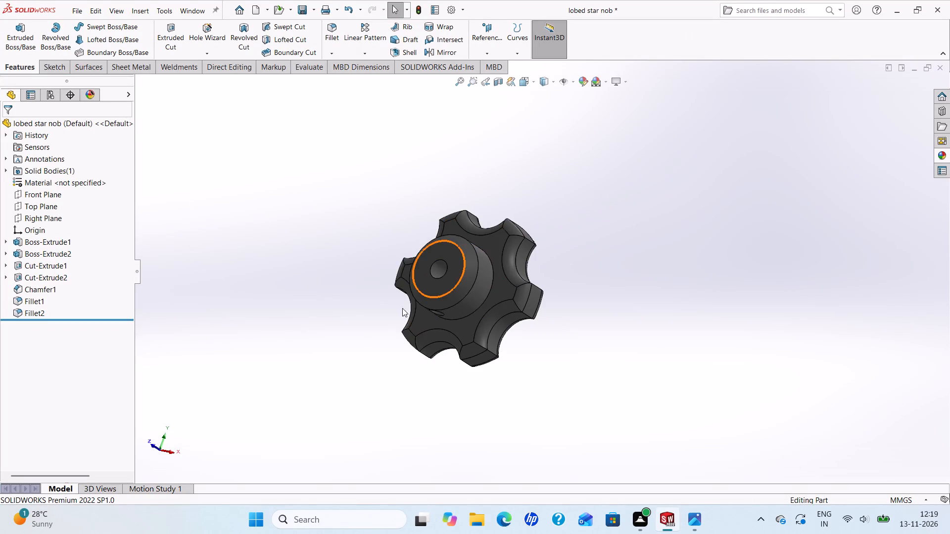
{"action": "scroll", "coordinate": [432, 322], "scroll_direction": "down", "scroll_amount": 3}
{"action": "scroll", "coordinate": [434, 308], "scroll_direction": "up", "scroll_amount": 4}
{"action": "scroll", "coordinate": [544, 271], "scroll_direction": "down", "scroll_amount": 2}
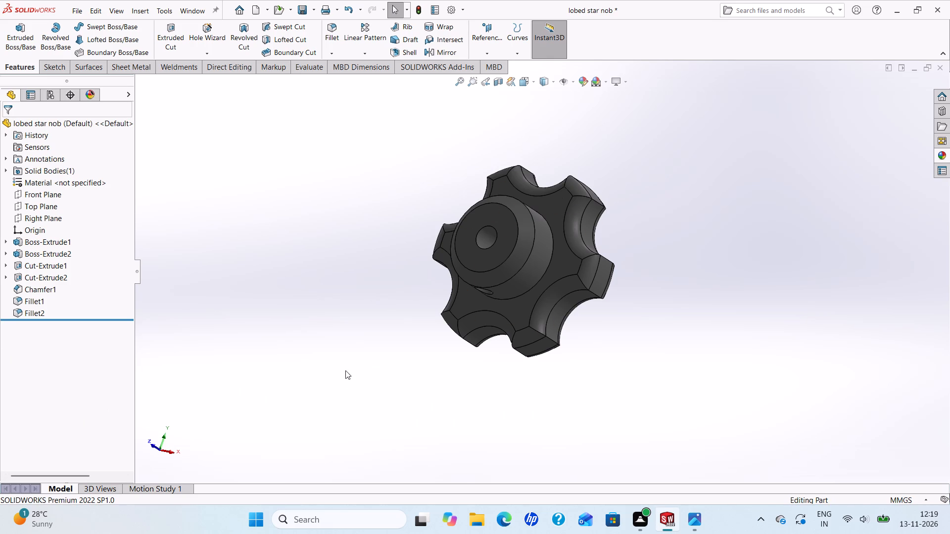
Save the finished lobed star knob part under its existing name.
{"action": "key", "text": "ctrl+s"}
{"action": "key", "text": "ctrl+s"}
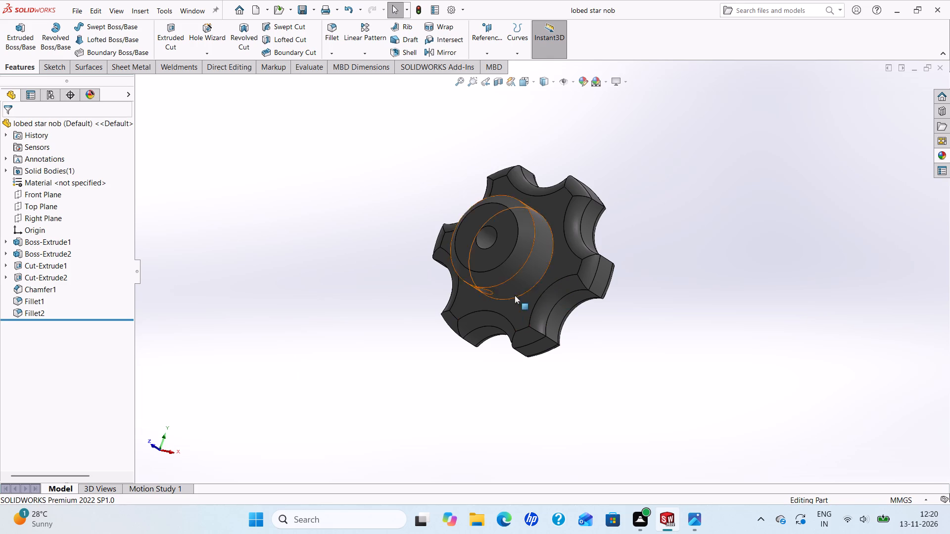
{"action": "scroll", "coordinate": [512, 311], "scroll_direction": "up", "scroll_amount": 2}
{"action": "scroll", "coordinate": [522, 306], "scroll_direction": "down", "scroll_amount": 1}
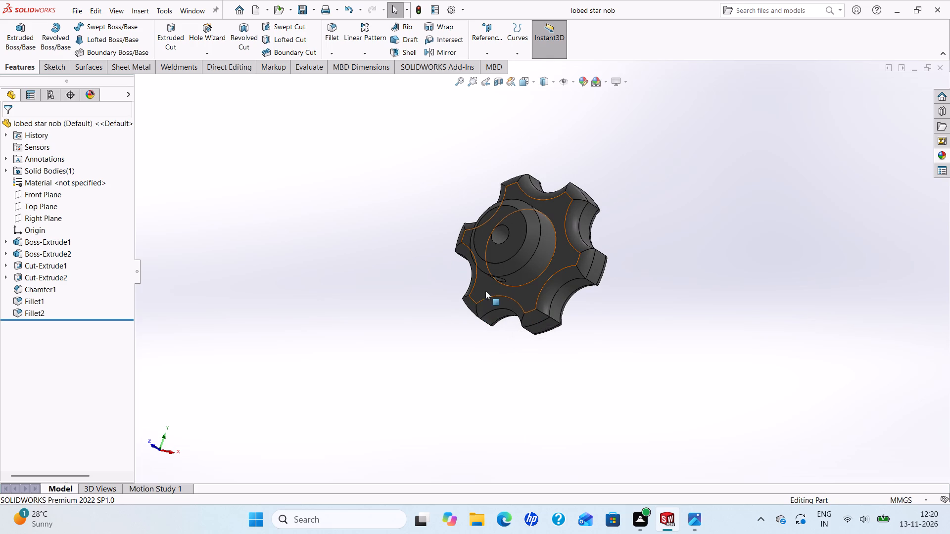
{"action": "key", "text": "ctrl+s"}
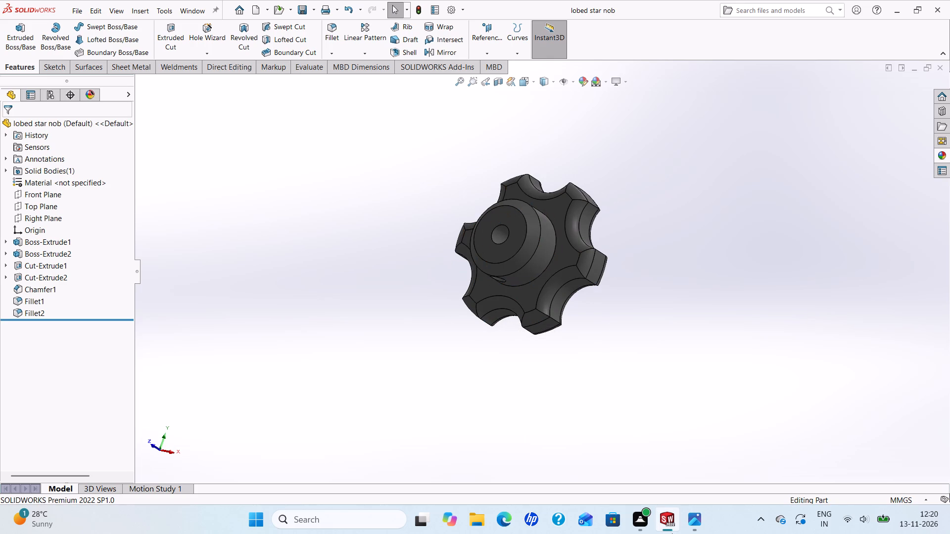
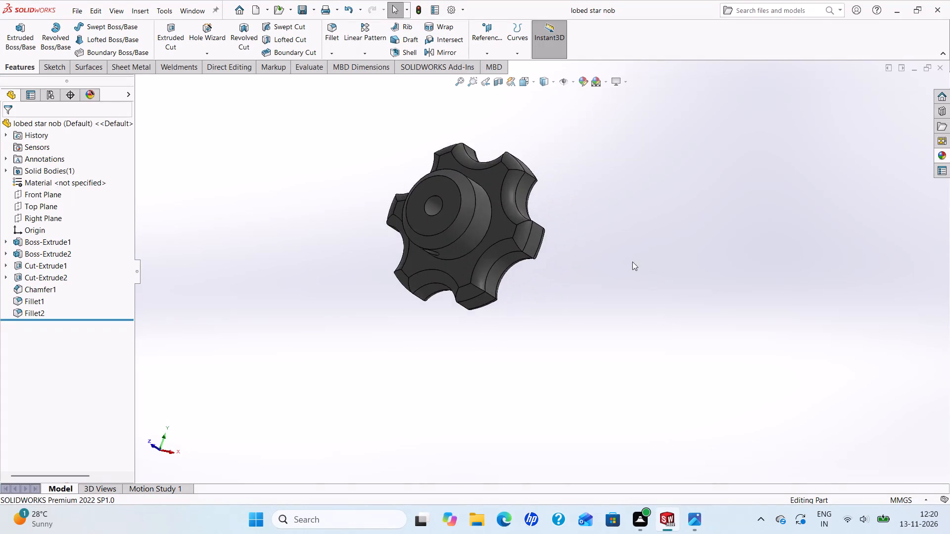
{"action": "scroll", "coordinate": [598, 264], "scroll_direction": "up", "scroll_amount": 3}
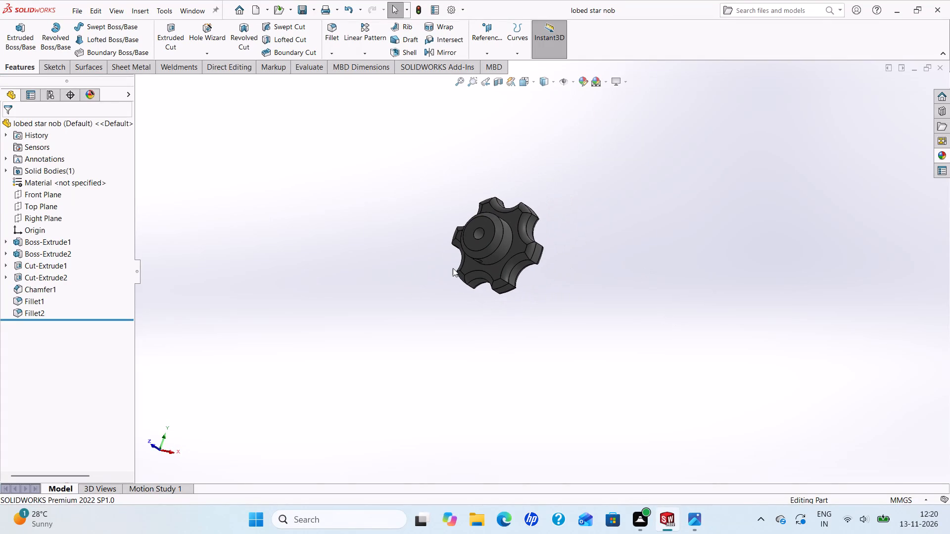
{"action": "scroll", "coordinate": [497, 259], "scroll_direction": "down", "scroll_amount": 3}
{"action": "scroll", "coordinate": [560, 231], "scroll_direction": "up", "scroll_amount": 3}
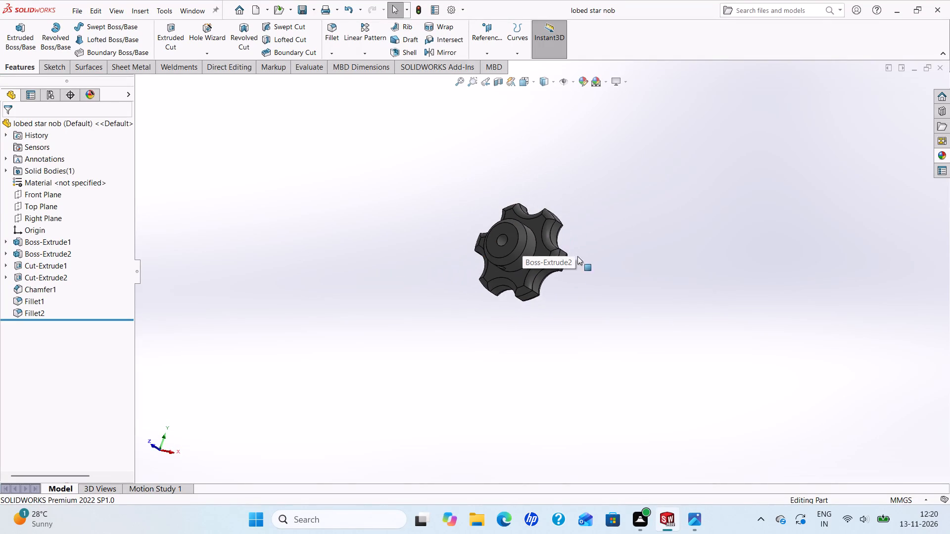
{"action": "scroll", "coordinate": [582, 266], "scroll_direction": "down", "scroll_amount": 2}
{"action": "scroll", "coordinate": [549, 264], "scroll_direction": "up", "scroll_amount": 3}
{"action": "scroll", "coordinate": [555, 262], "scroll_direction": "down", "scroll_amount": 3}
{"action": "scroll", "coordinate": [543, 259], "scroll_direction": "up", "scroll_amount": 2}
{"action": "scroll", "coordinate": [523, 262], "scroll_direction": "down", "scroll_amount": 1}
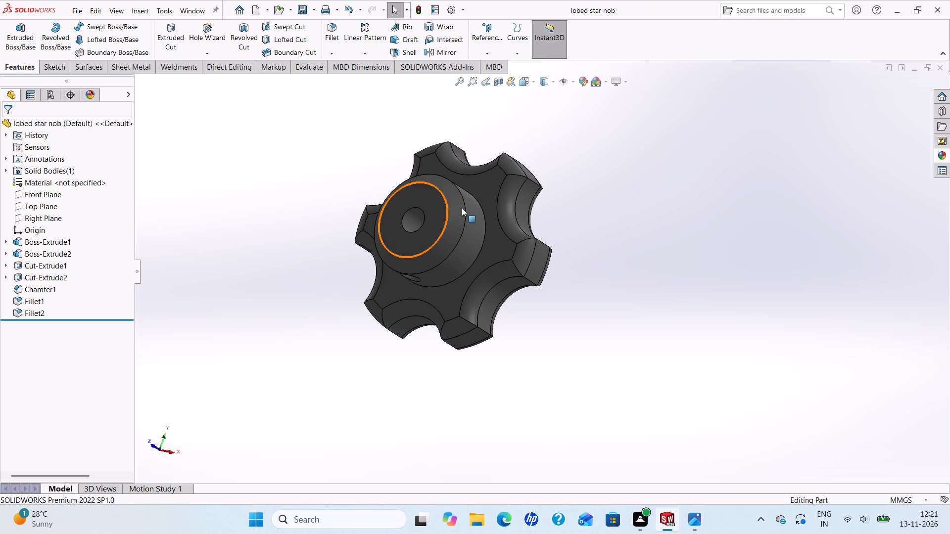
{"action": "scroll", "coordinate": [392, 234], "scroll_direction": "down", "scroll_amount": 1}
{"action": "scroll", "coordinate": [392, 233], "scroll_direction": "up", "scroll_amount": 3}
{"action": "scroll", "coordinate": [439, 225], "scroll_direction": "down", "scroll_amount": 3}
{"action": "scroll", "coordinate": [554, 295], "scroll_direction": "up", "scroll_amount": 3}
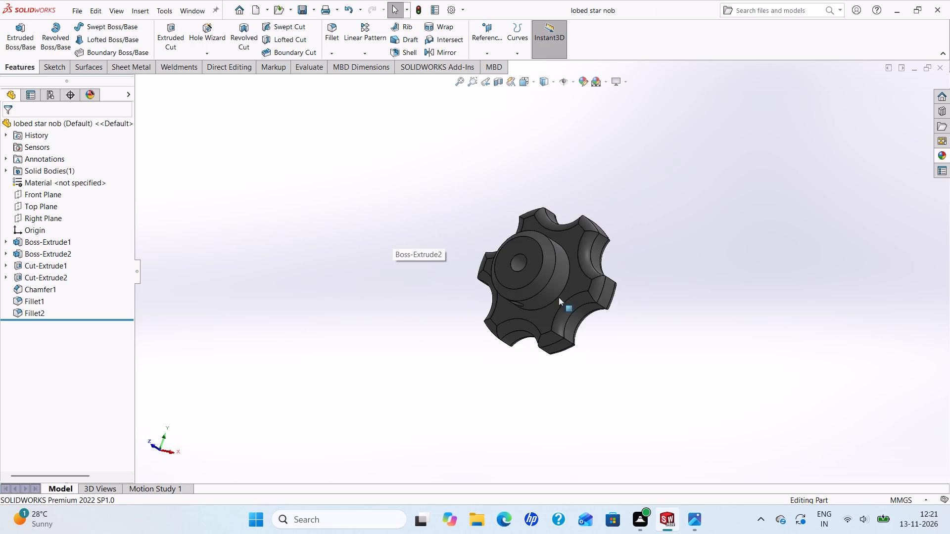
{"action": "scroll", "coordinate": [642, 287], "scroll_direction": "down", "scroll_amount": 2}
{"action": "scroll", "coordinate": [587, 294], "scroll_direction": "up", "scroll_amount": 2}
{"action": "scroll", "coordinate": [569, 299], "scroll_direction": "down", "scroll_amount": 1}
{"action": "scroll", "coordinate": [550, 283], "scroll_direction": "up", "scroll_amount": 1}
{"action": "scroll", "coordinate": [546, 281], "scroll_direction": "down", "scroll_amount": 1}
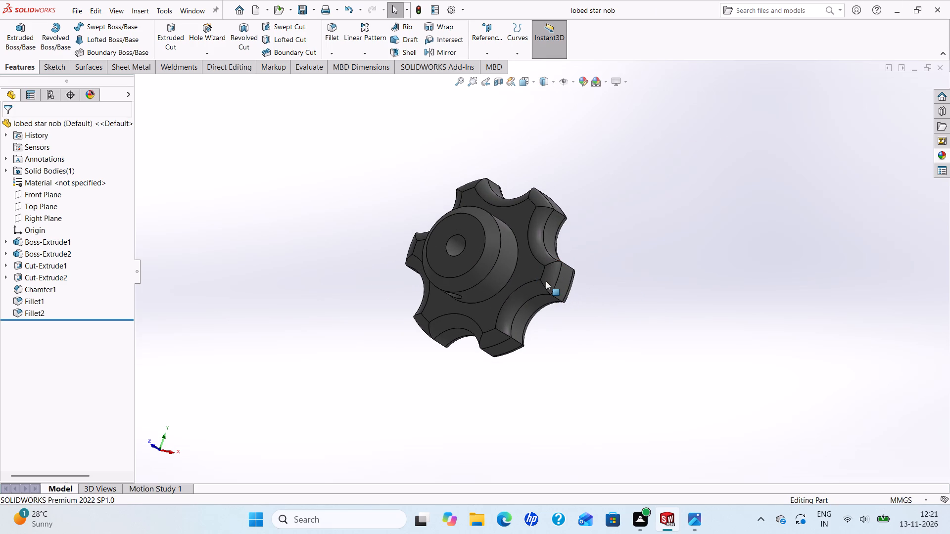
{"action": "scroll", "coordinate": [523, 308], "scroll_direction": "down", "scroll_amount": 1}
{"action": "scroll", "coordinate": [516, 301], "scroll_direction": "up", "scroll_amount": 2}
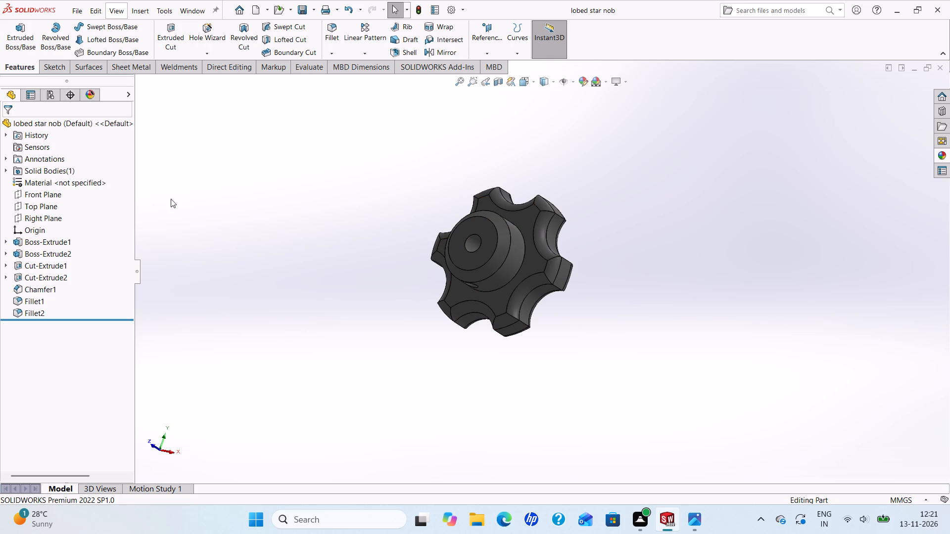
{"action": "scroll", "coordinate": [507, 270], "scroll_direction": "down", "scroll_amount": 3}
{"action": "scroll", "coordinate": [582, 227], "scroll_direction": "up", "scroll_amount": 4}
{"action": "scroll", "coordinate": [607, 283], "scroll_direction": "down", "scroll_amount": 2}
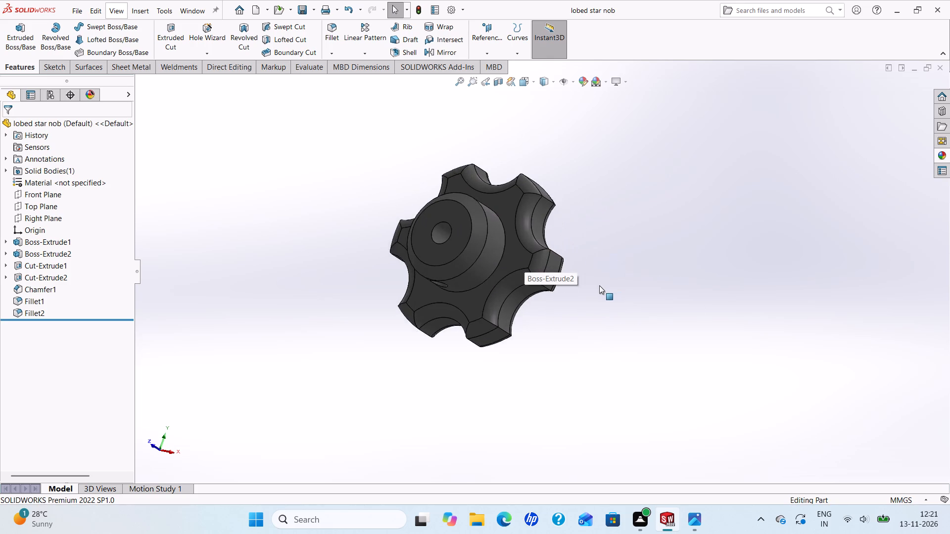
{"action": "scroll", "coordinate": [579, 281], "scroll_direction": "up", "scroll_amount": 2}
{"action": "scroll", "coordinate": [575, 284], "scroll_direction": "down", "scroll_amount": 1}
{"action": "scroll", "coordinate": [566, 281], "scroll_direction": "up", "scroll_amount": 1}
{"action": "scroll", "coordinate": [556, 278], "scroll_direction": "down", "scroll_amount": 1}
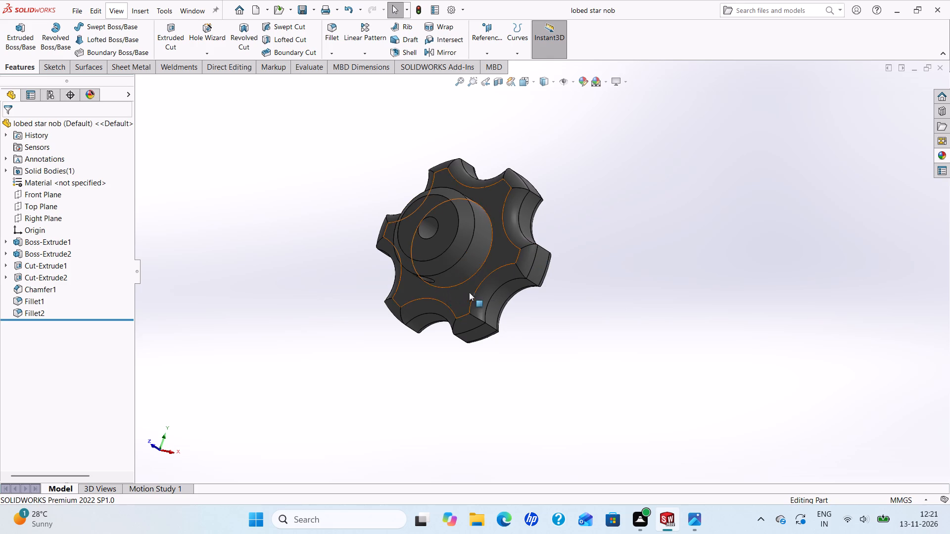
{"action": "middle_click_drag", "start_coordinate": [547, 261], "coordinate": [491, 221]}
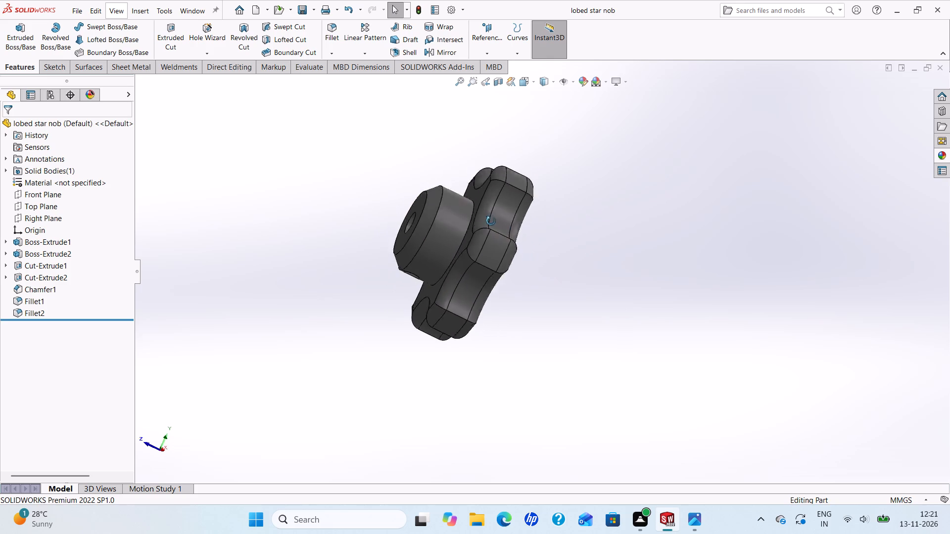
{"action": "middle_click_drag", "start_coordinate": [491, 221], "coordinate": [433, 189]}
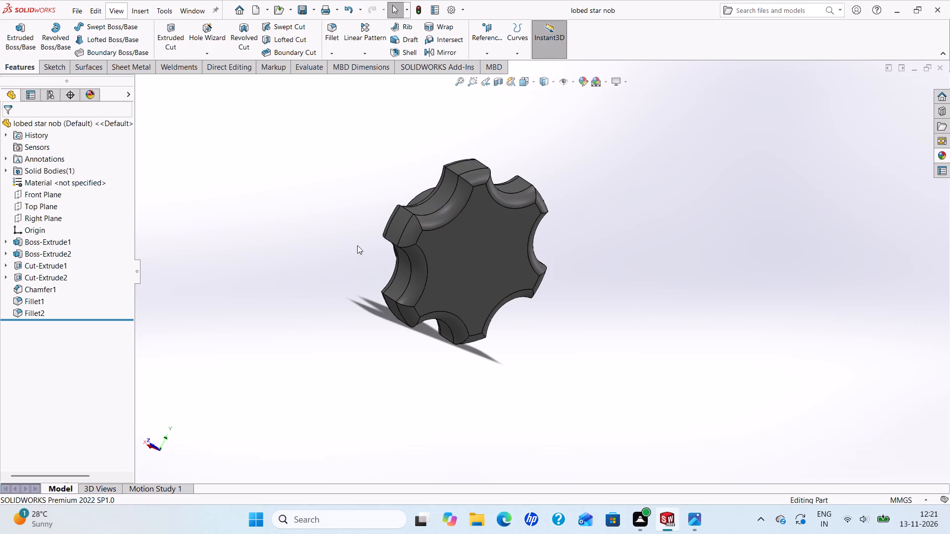